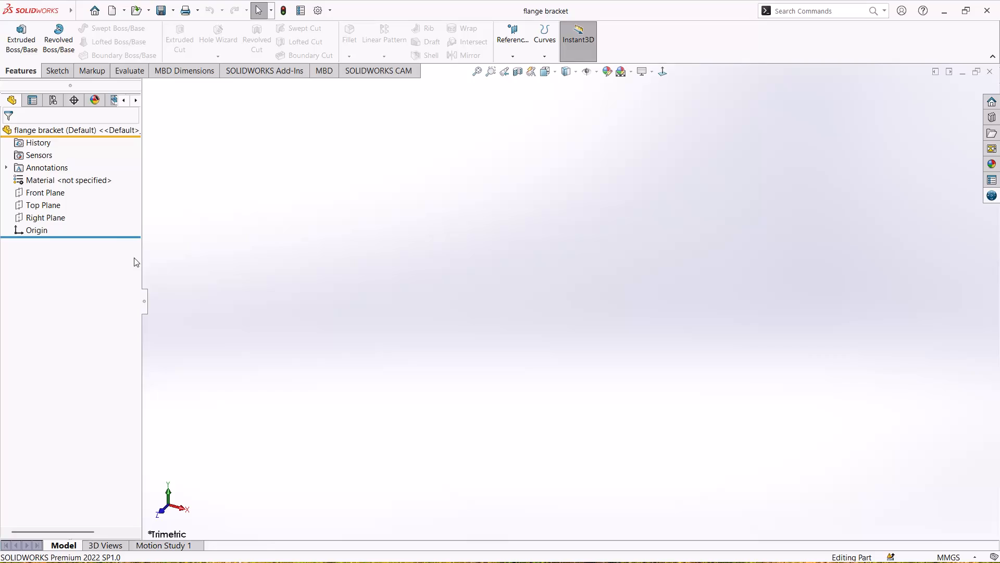
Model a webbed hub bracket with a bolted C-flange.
On the Front Plane, sketch a 75 mm line leftward from the origin, a 16 mm line upward and a 75 mm line back.
left_click(56, 195)
left_click(68, 183)
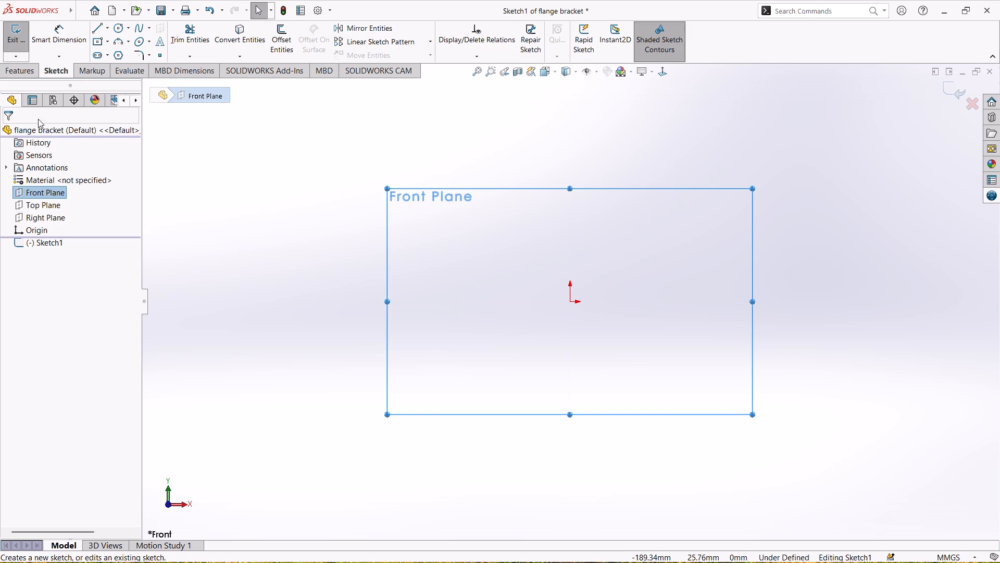
left_click(98, 29)
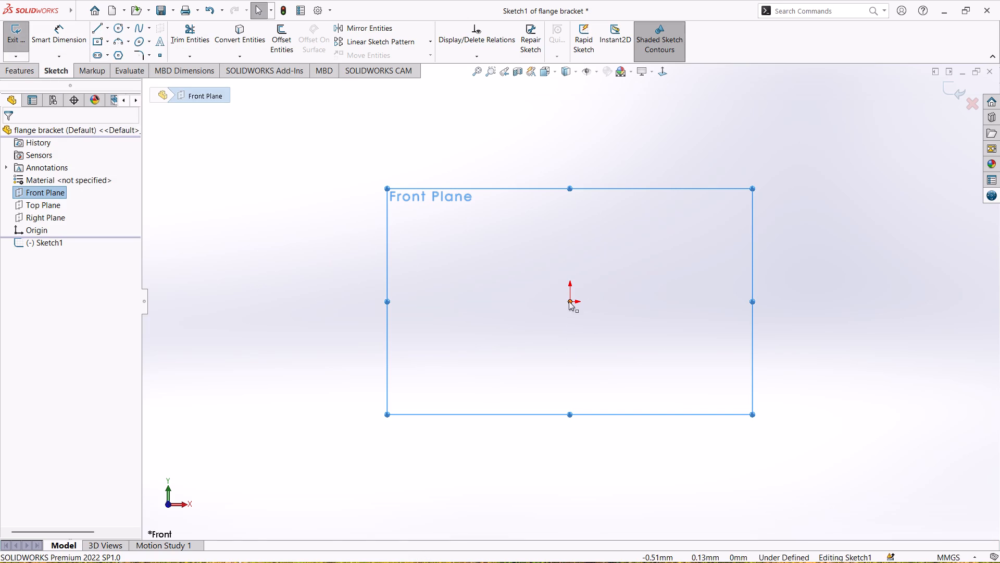
left_click(97, 30)
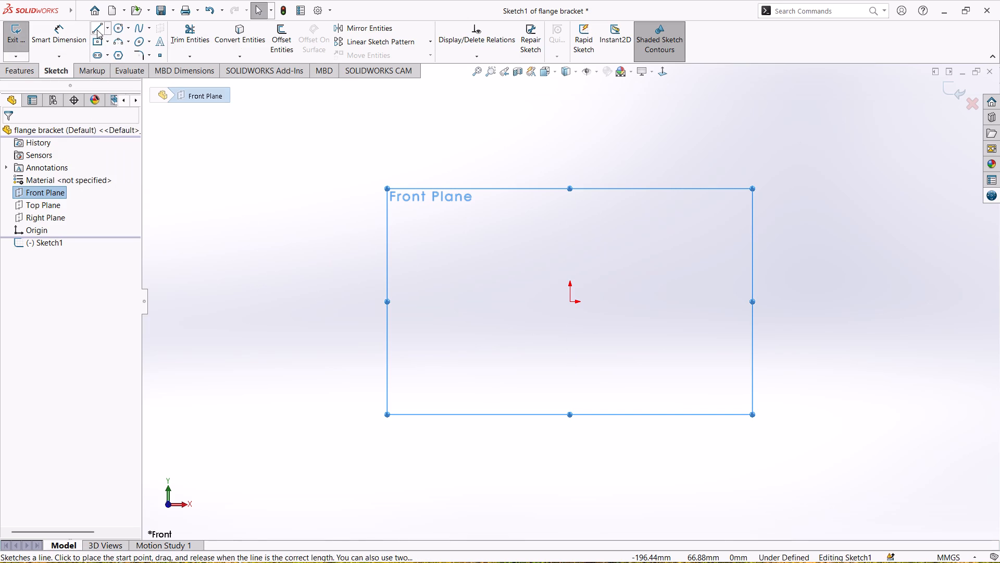
left_click(570, 300)
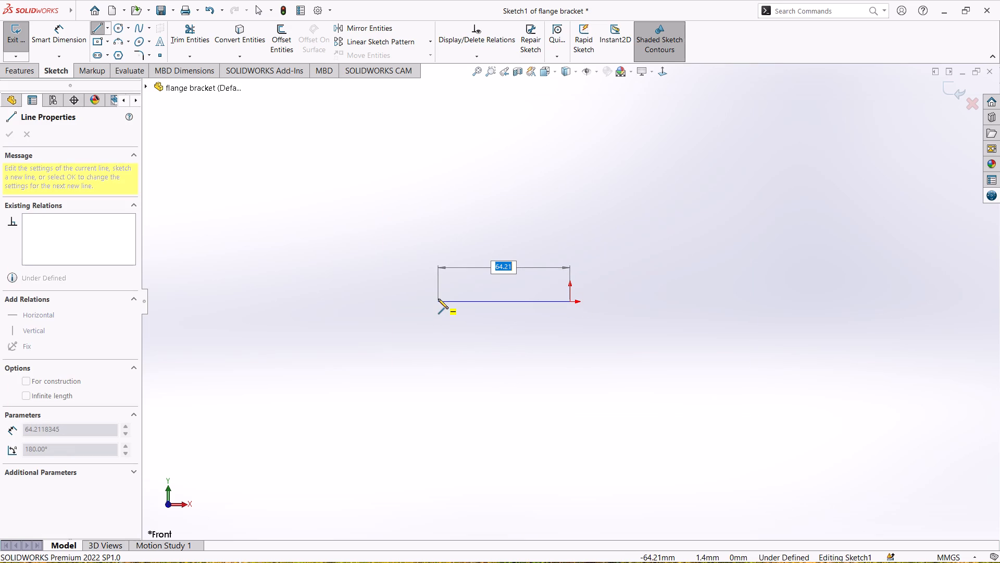
type("75")
key("Return")
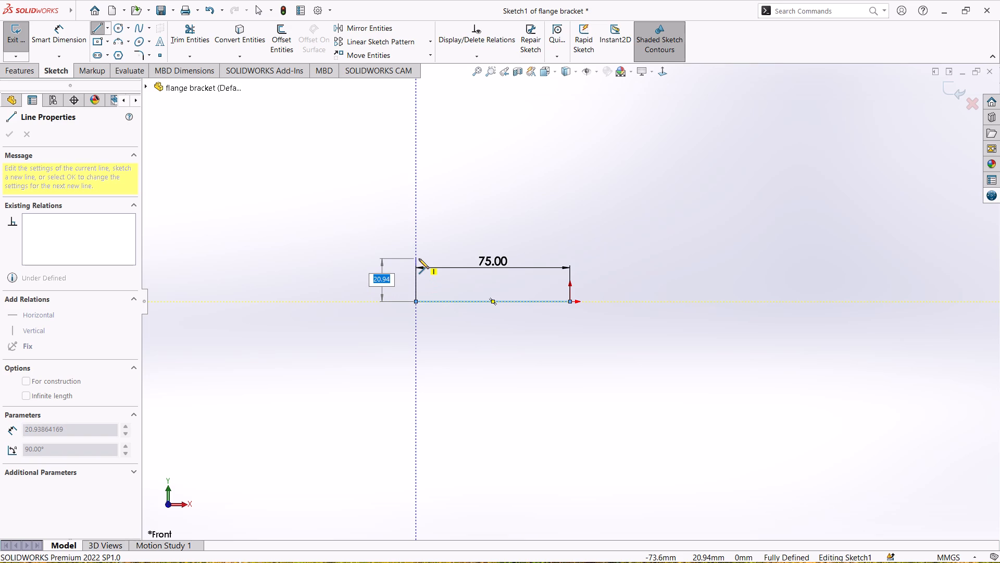
type("16")
key("Return")
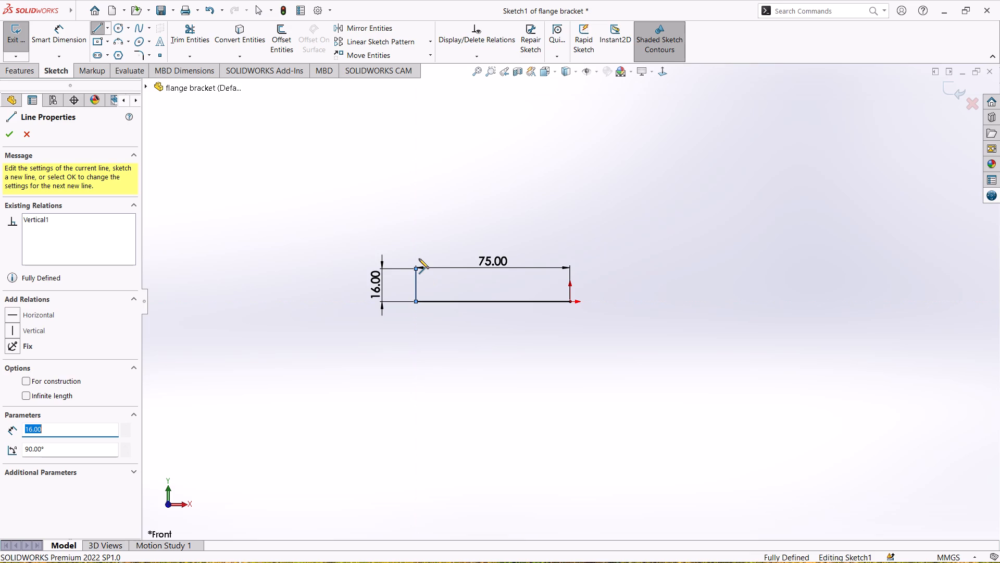
left_click(568, 267)
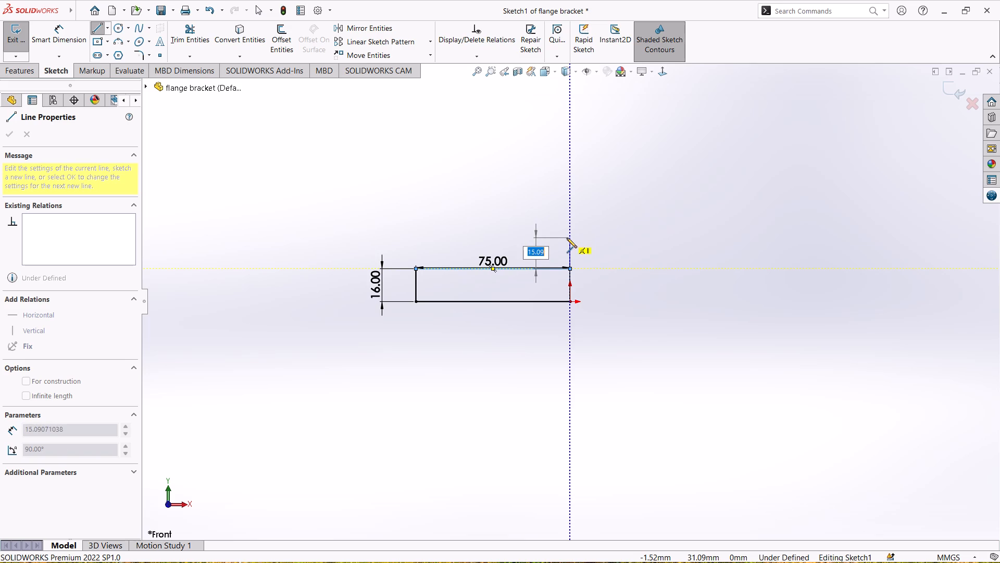
Continue the profile with lines about 15 mm up, about 92 mm rightward and 27 mm down, closing at the origin.
left_click(567, 238)
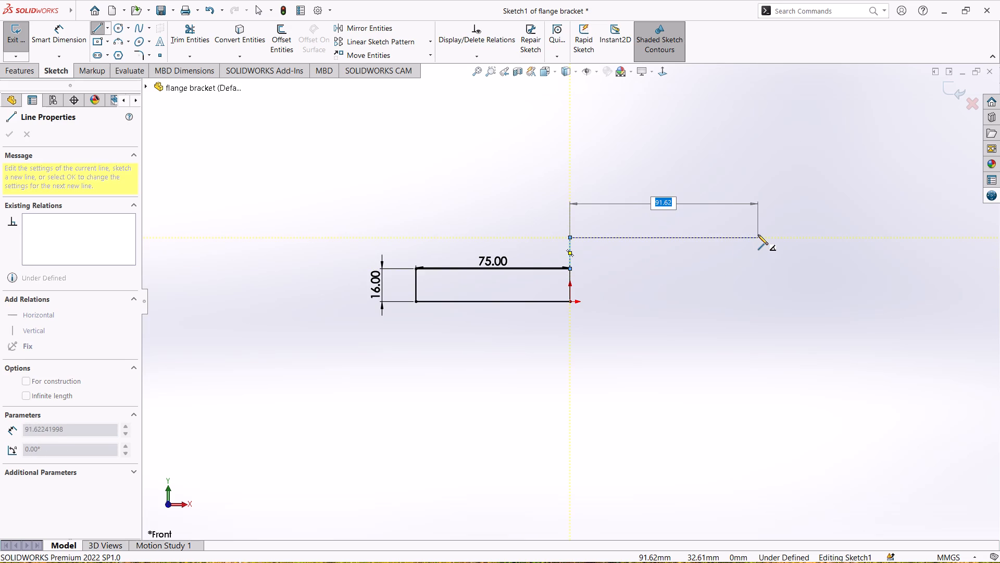
left_click(758, 235)
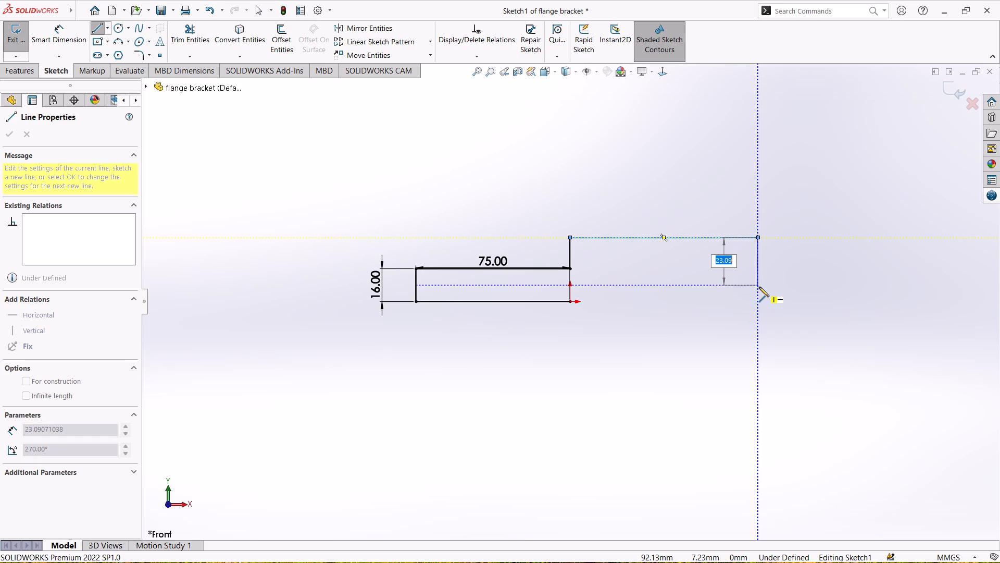
type("27")
key("Return")
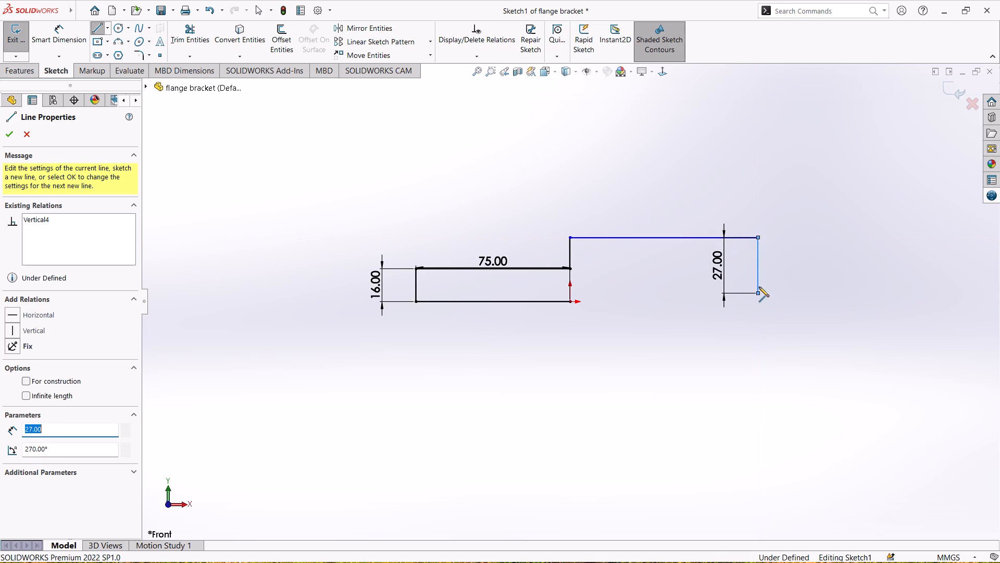
left_click(568, 300)
key("Escape")
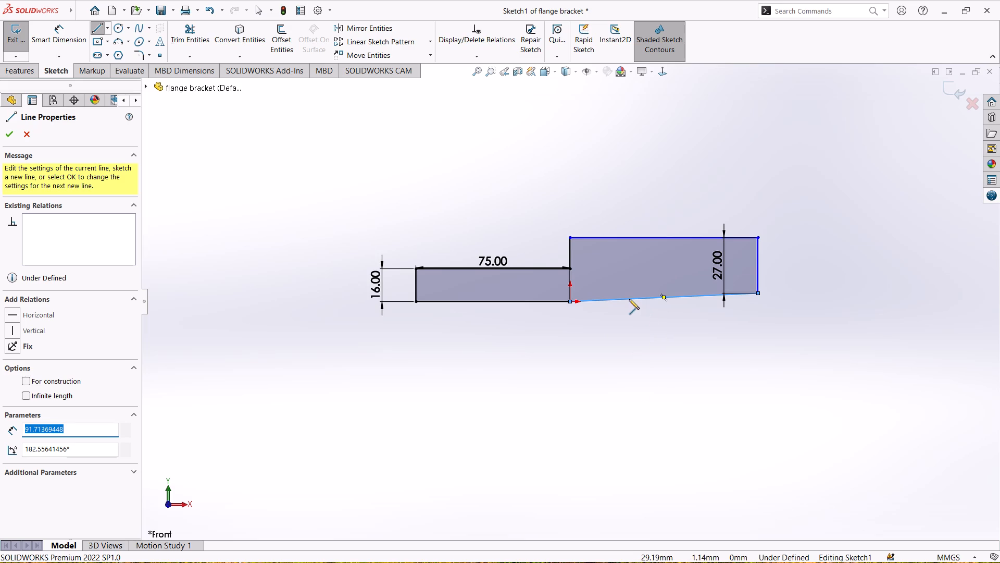
Make the sloping bottom line of the larger section horizontal.
right_click(644, 347)
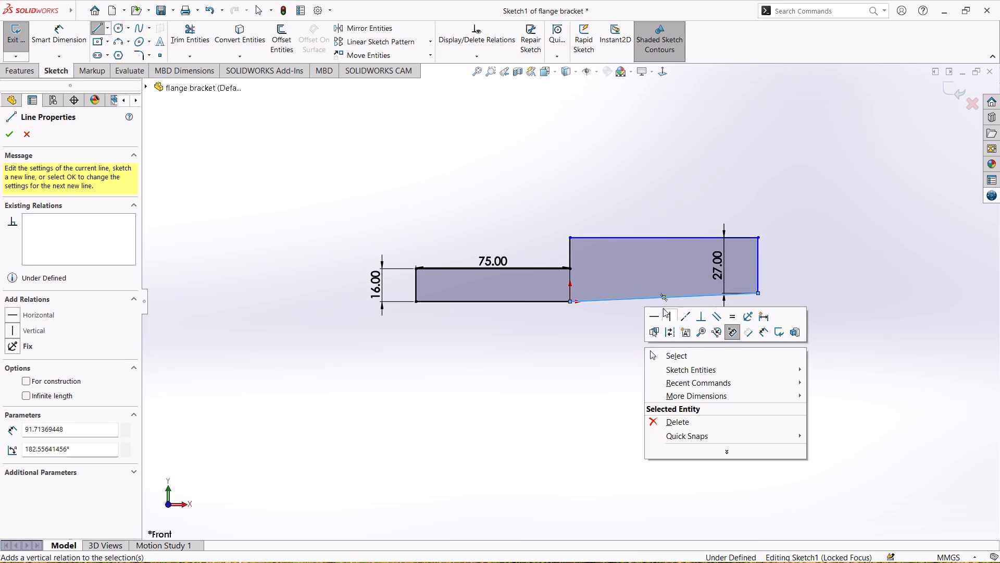
left_click(659, 318)
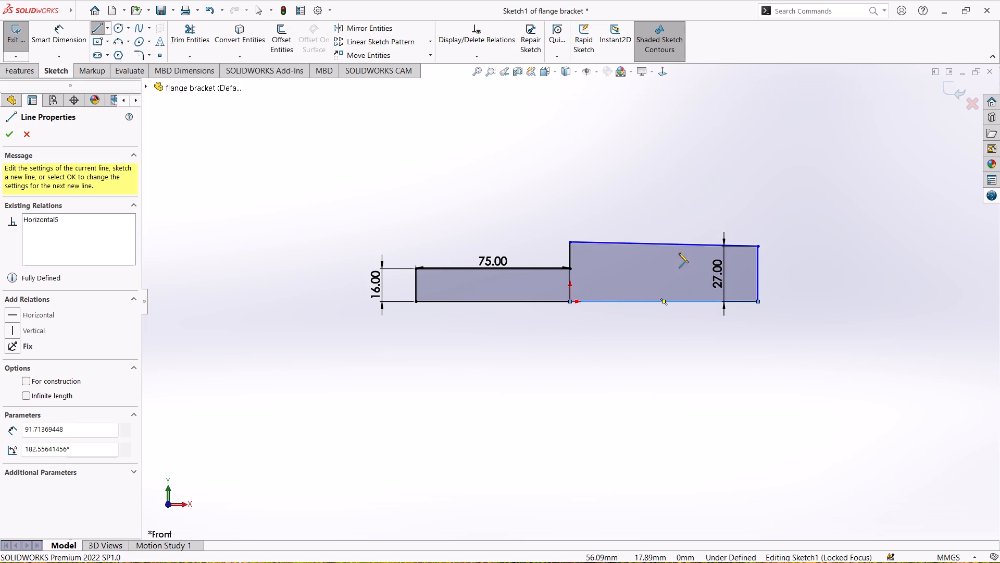
key("Escape")
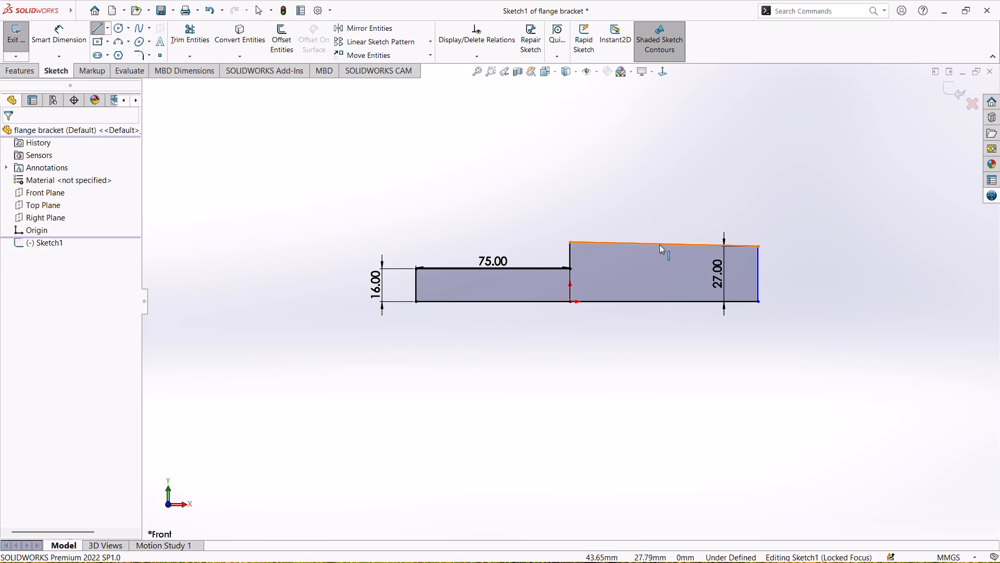
Set the height of the 75 mm long section to 18 mm.
double_click(374, 279)
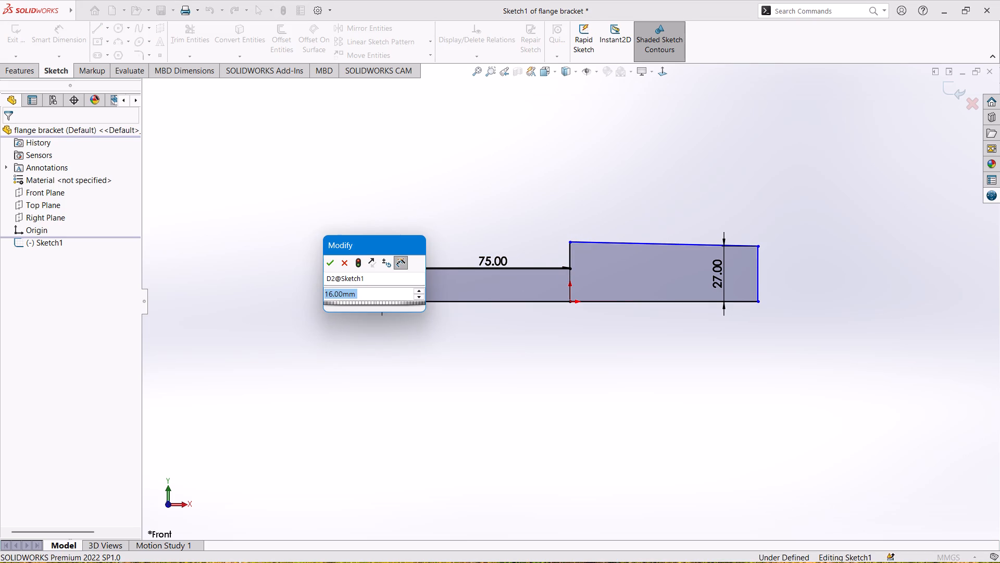
type("18")
key("Return")
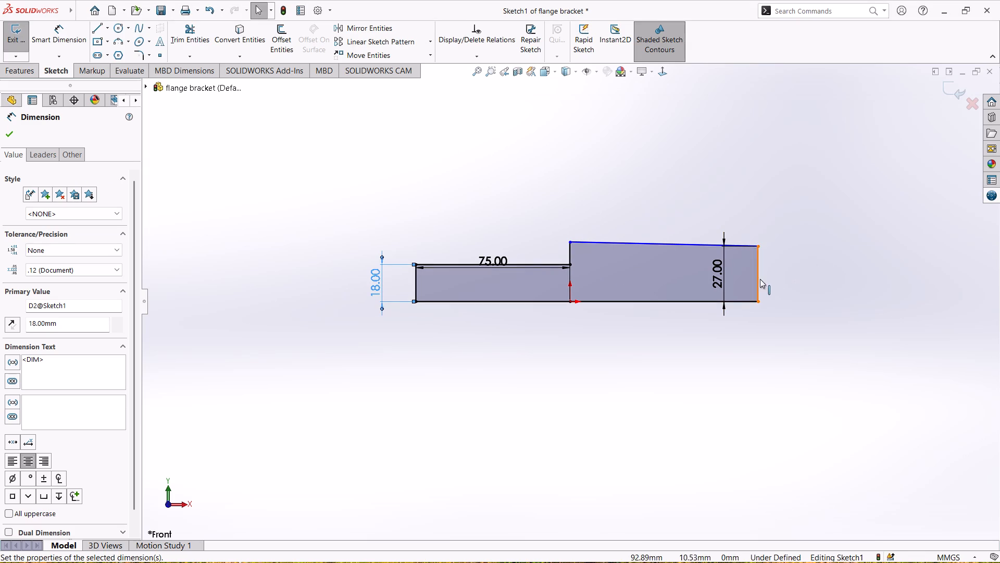
Dimension the bottom line of the larger section to 90 mm.
left_click(61, 43)
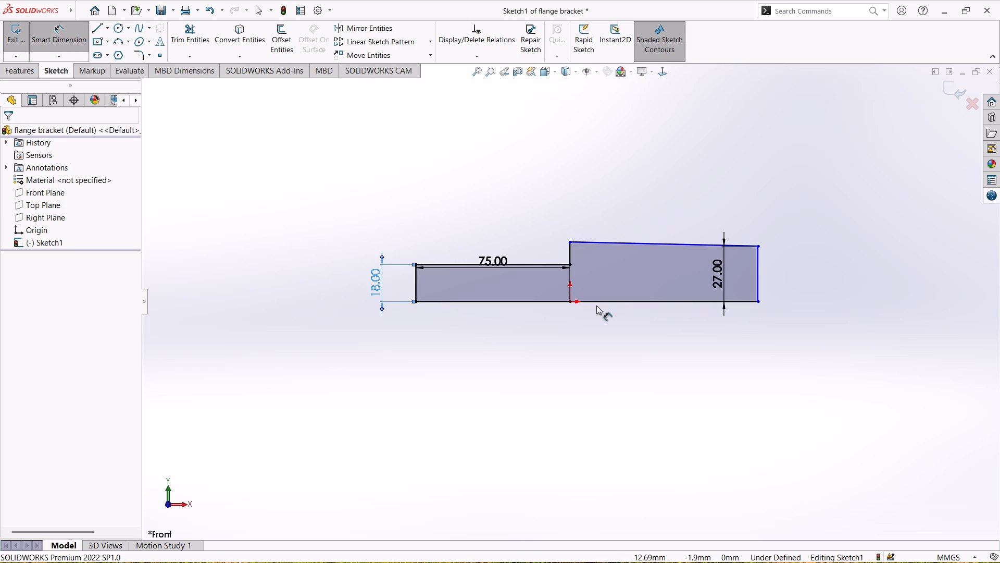
left_click_drag(628, 304, 629, 312)
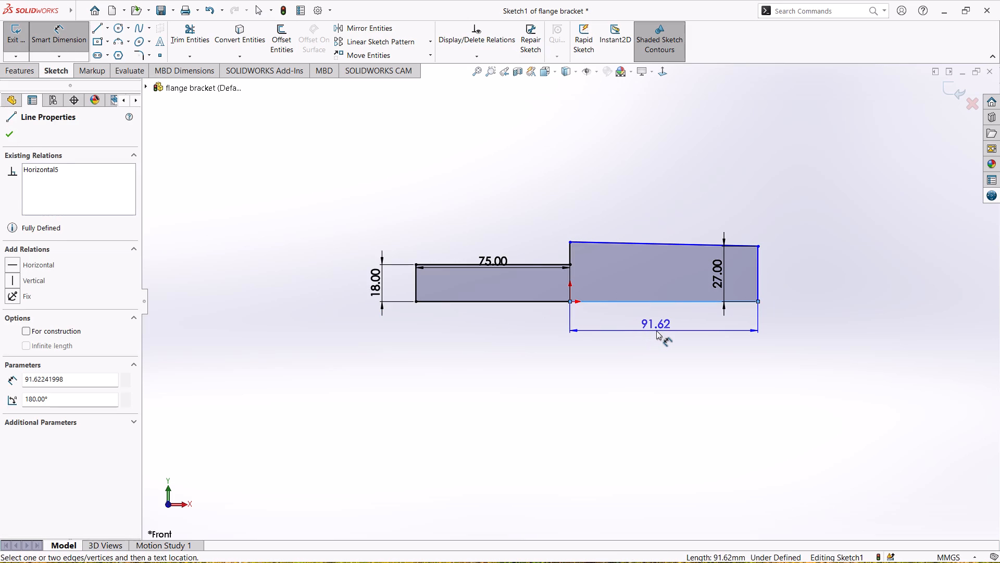
left_click(656, 331)
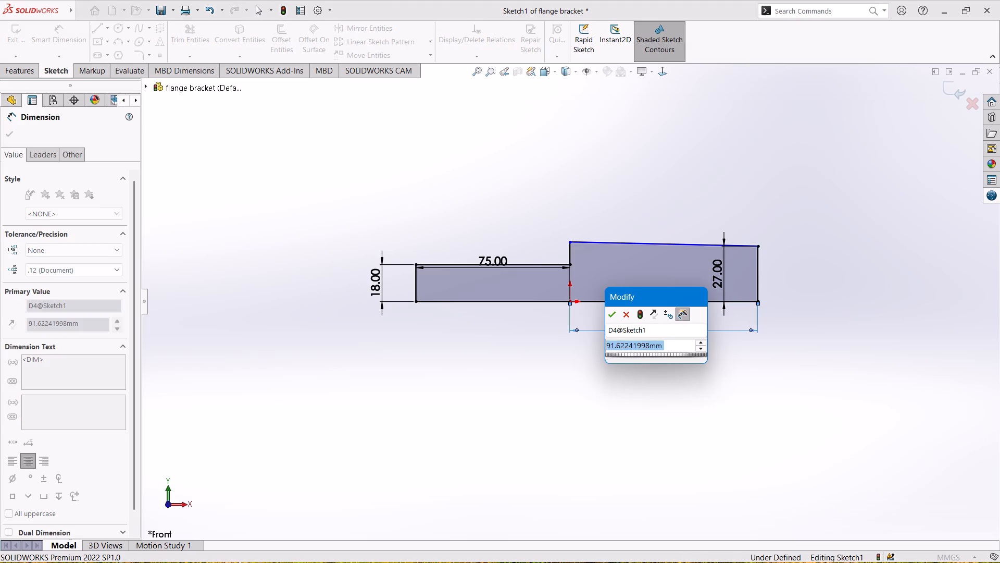
type("90")
key("Return")
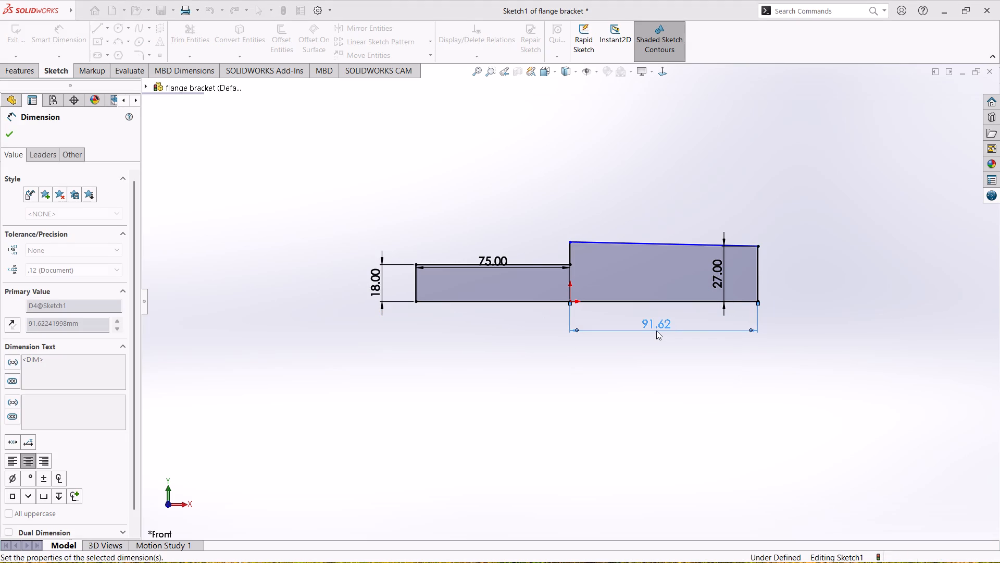
key("Escape")
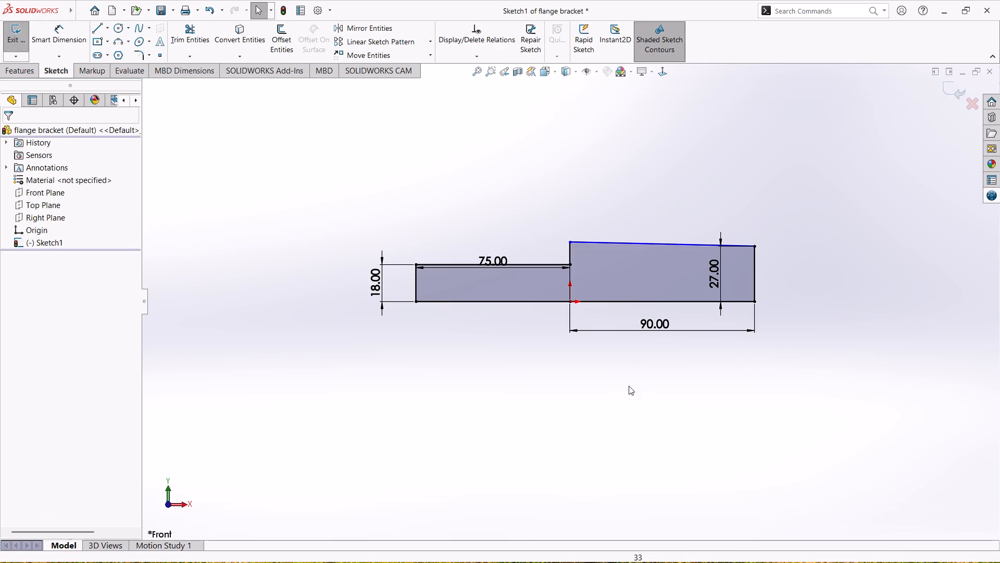
Apply a horizontal relation to the top and bottom lines of the 90 mm section.
left_click(602, 301, "ctrl")
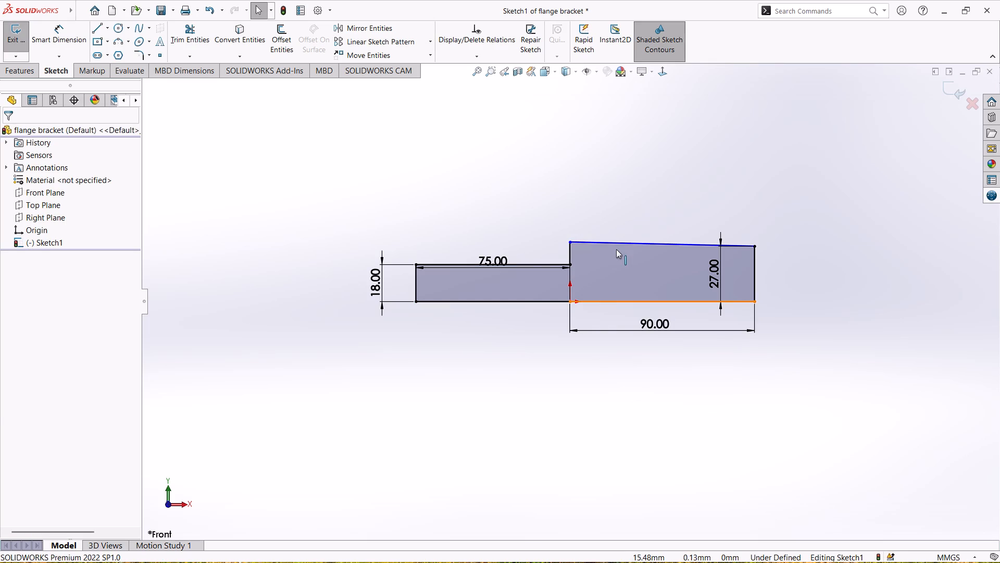
left_click(620, 243, "ctrl")
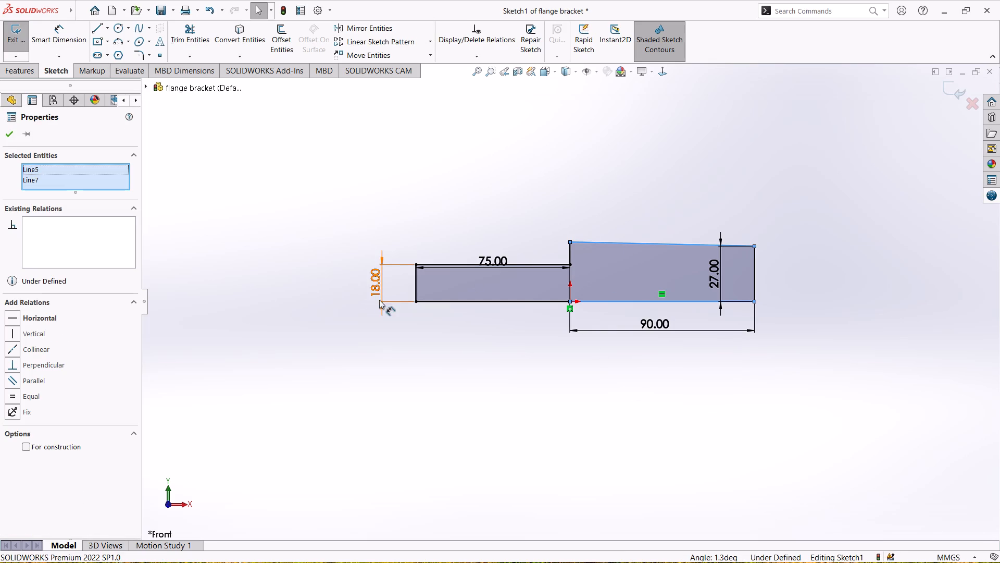
left_click(45, 321)
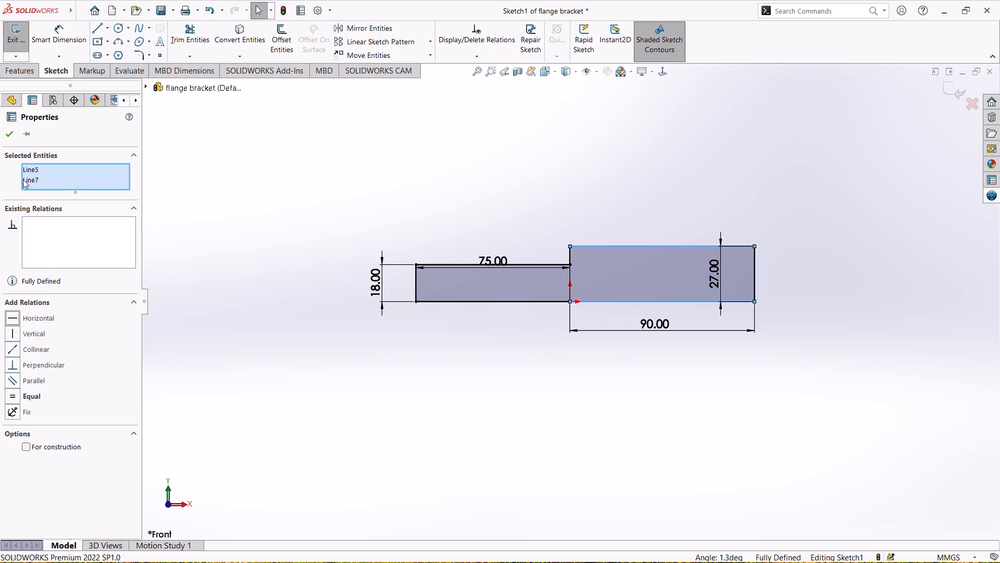
left_click(10, 134)
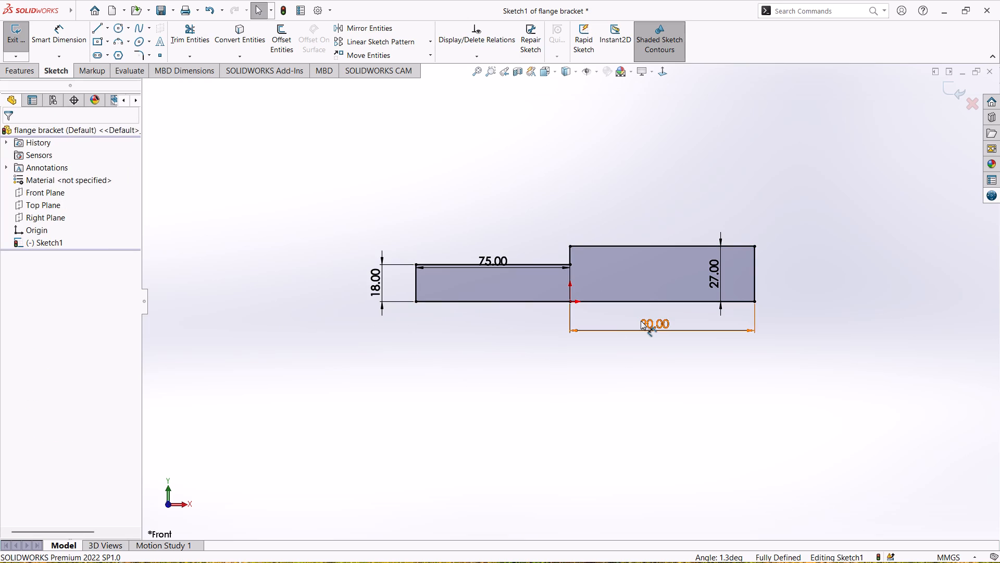
Exit the profile sketch, keeping its changes.
scroll(641, 322, "down", 1)
scroll(641, 324, "up", 1)
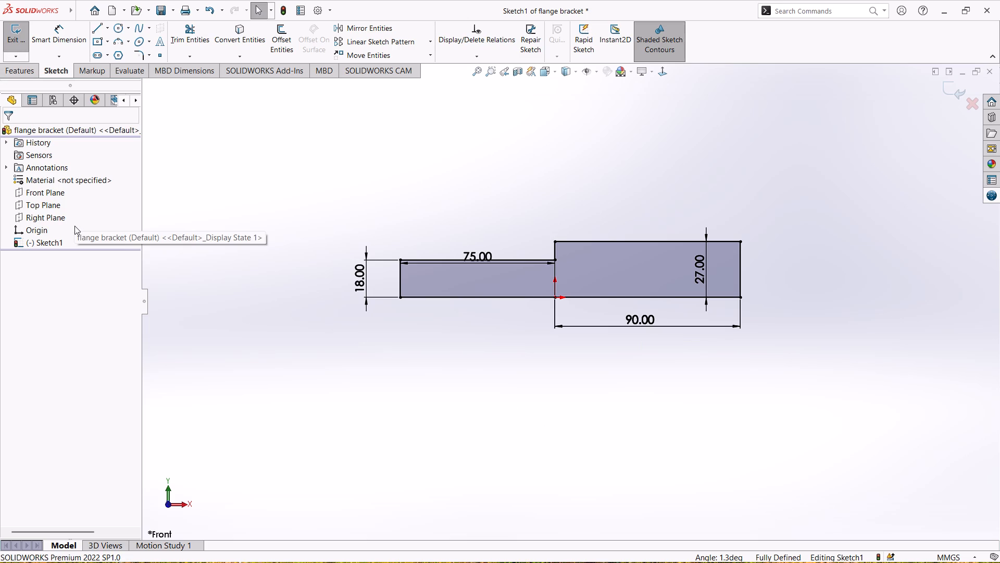
left_click(14, 46)
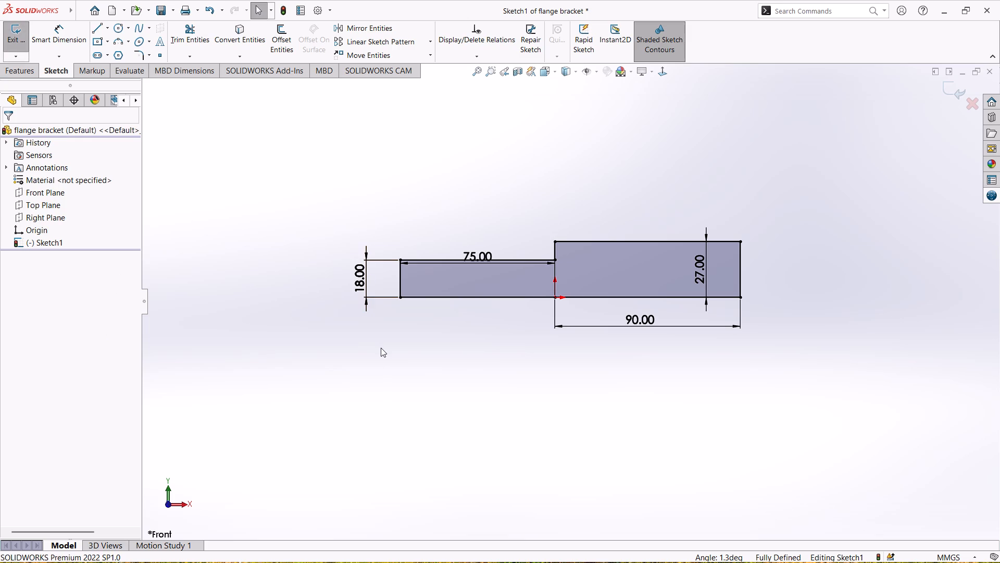
left_click(17, 41)
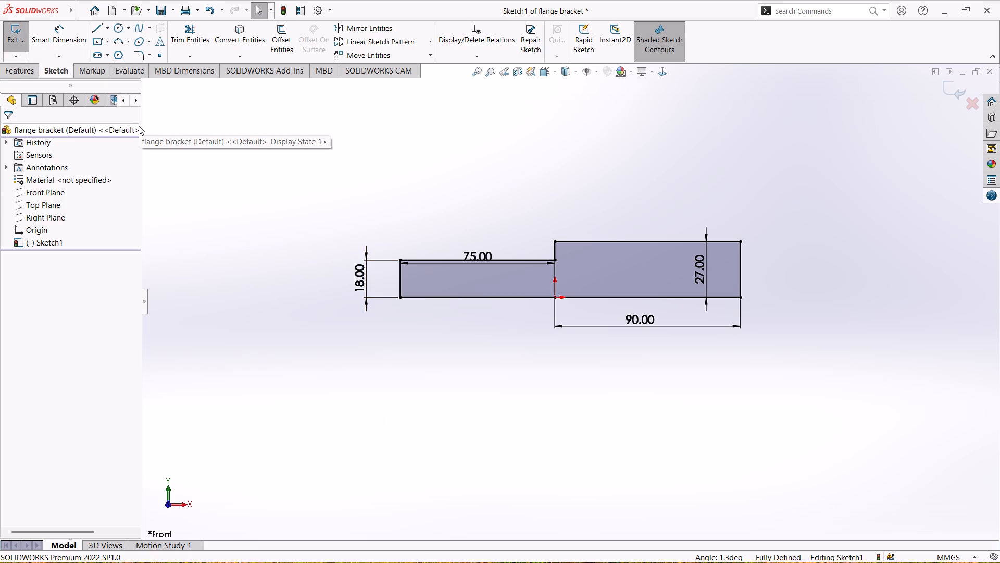
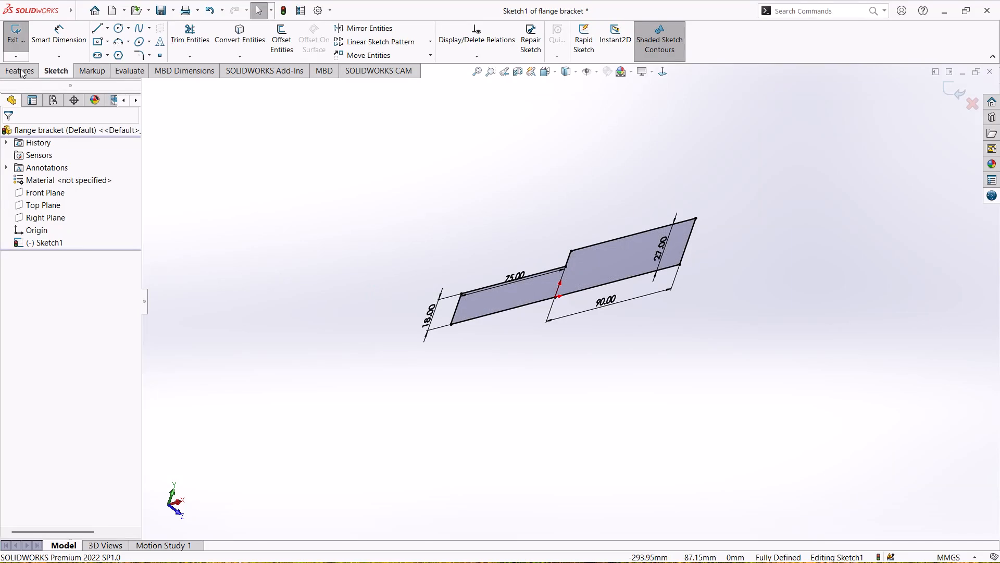
Extrude the stepped profile sketch to a blind depth of 56 mm in the reversed direction.
left_click(11, 35)
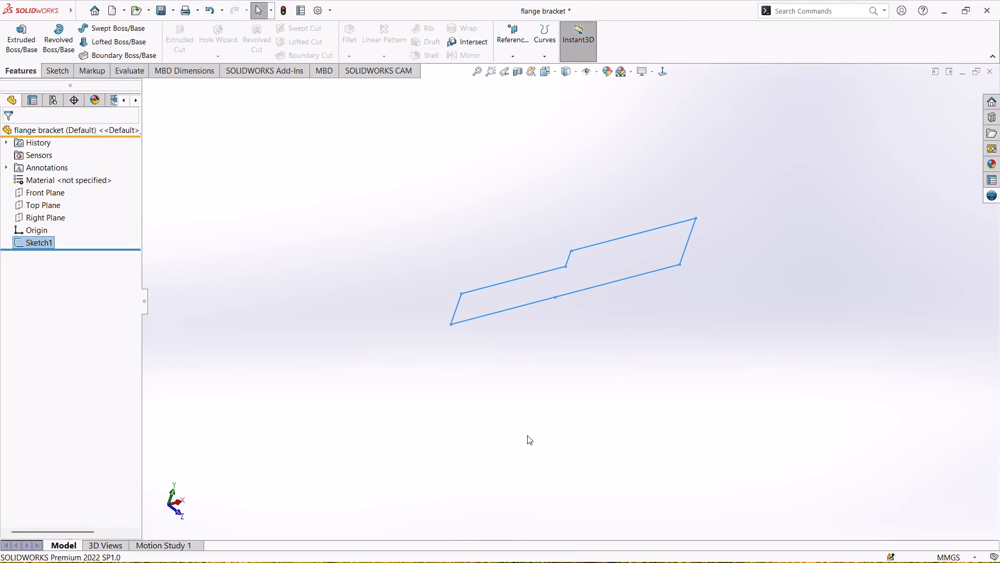
left_click(9, 36)
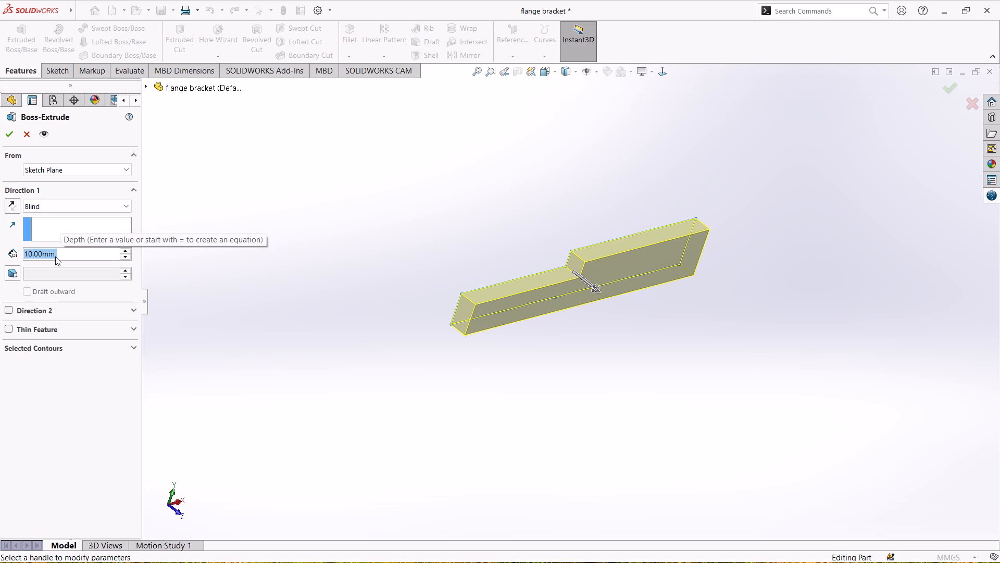
type("56")
key("Return")
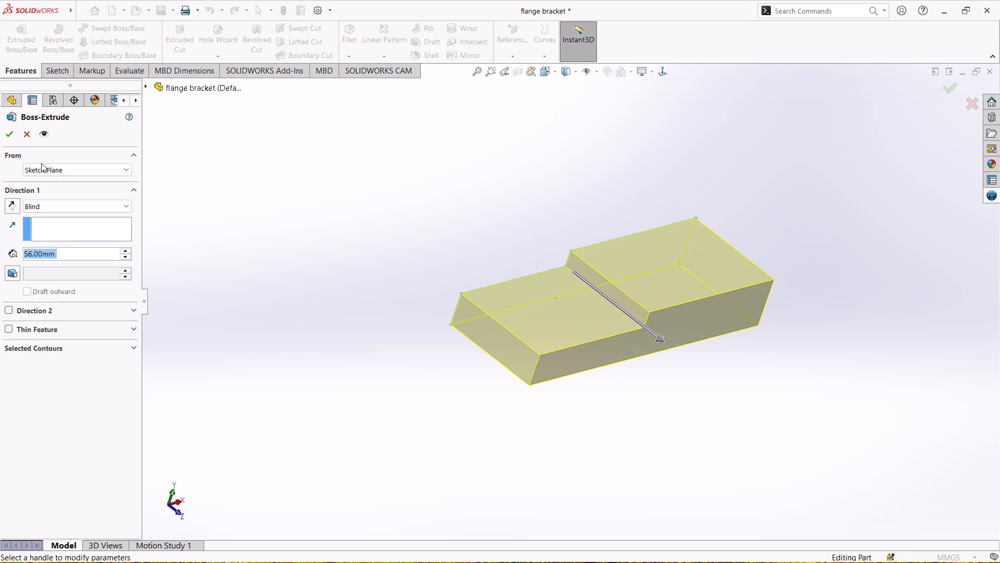
left_click(8, 206)
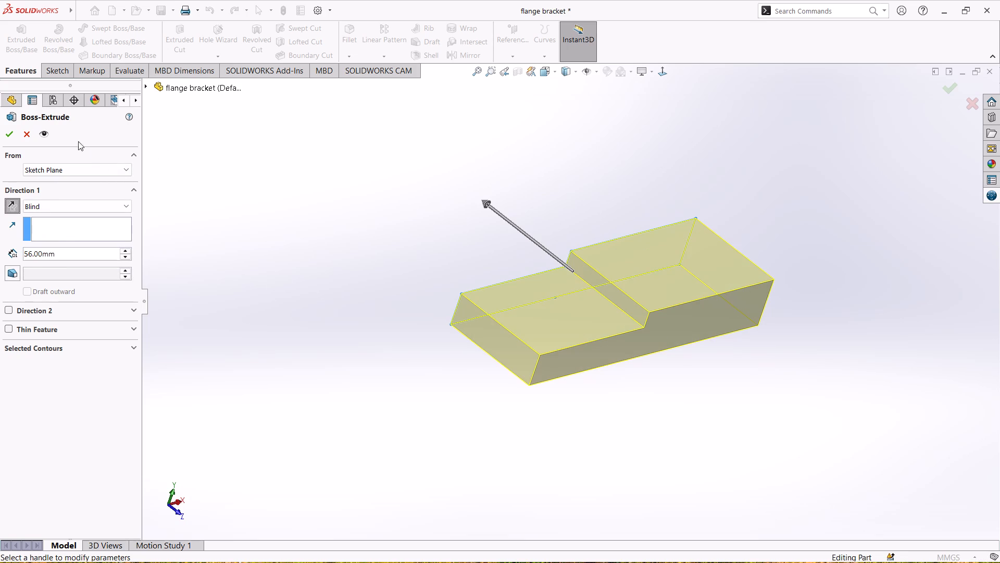
left_click(7, 139)
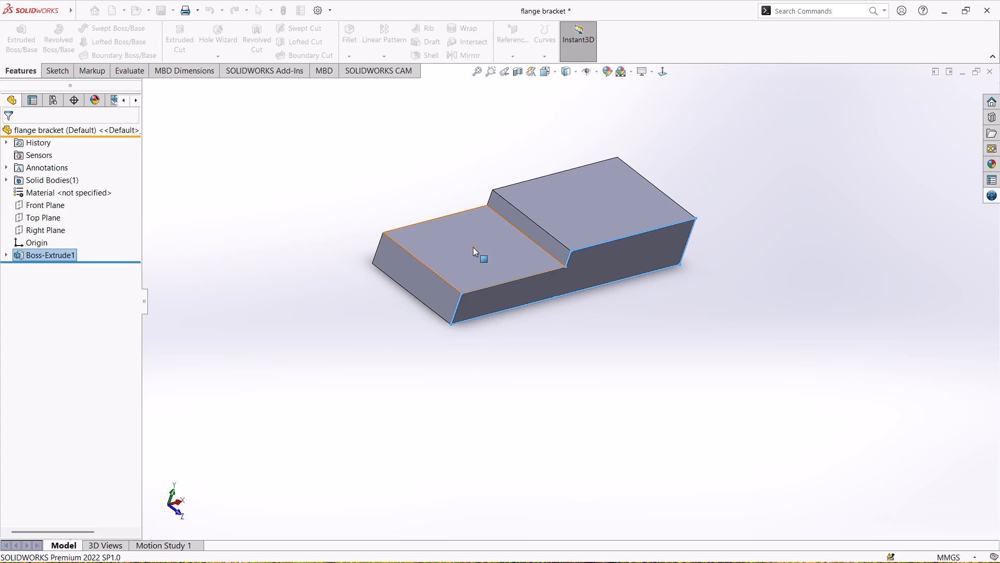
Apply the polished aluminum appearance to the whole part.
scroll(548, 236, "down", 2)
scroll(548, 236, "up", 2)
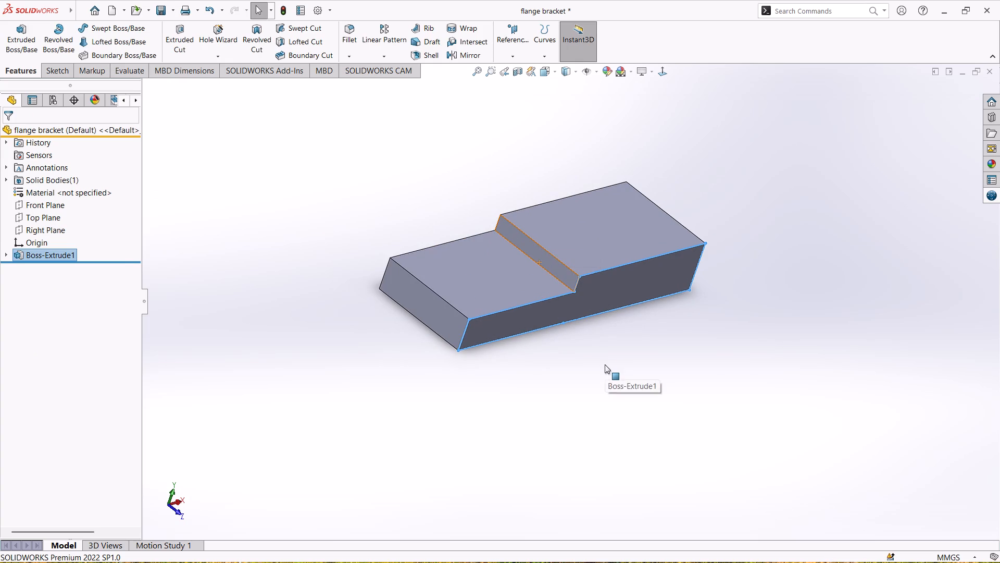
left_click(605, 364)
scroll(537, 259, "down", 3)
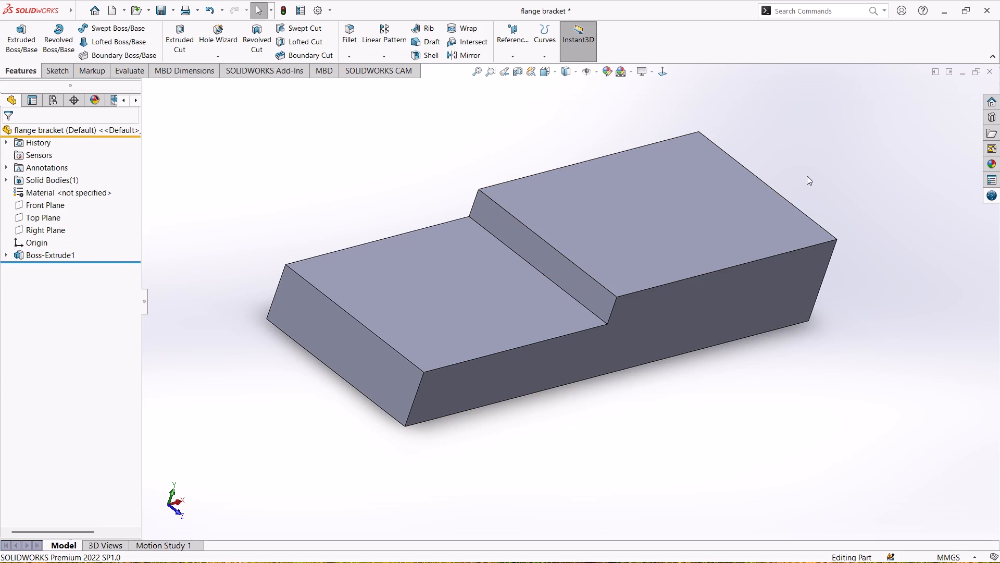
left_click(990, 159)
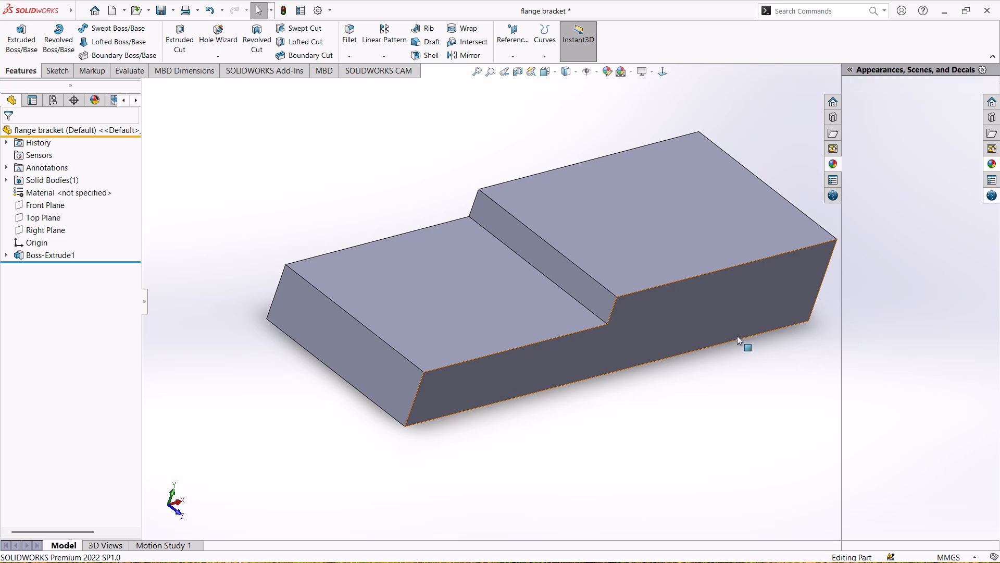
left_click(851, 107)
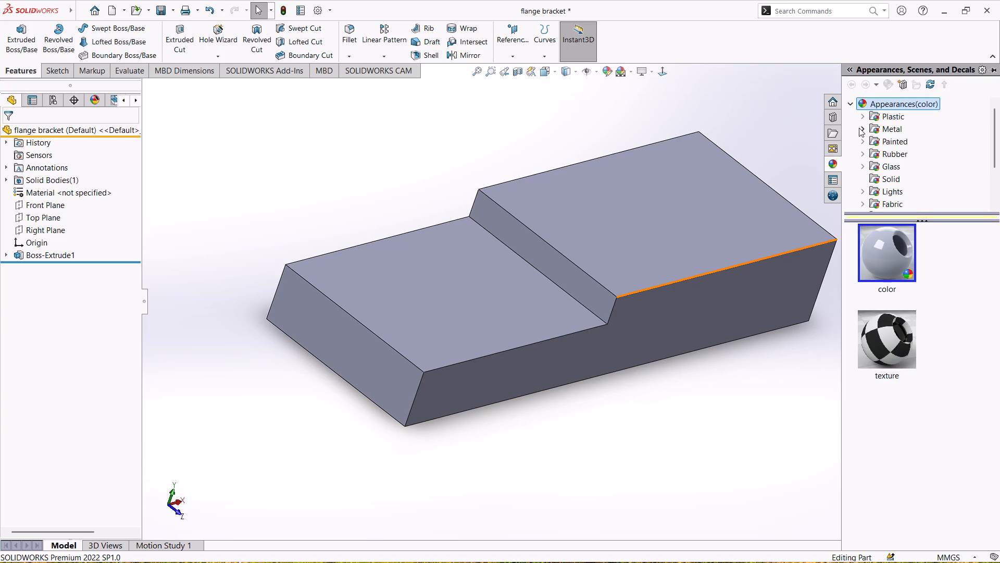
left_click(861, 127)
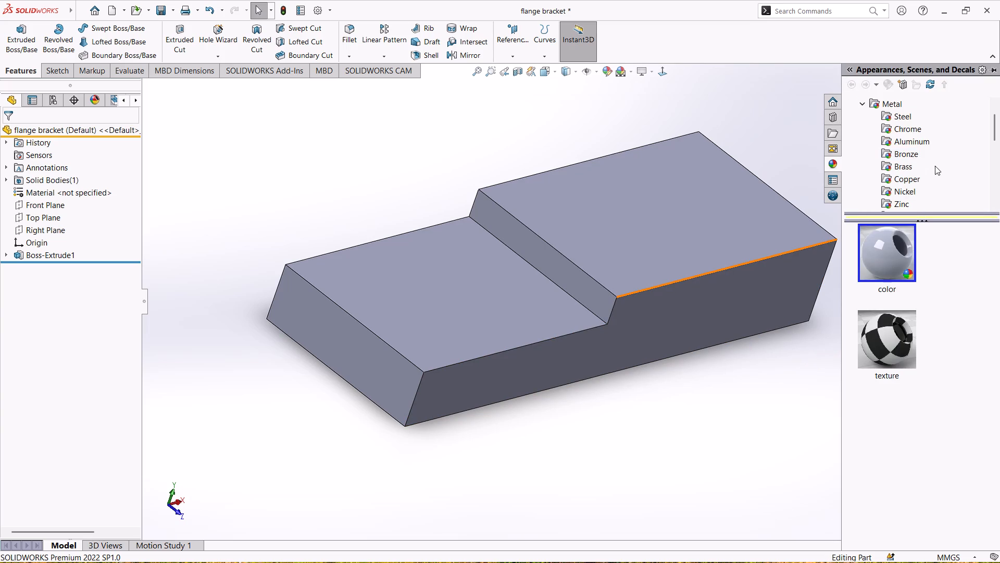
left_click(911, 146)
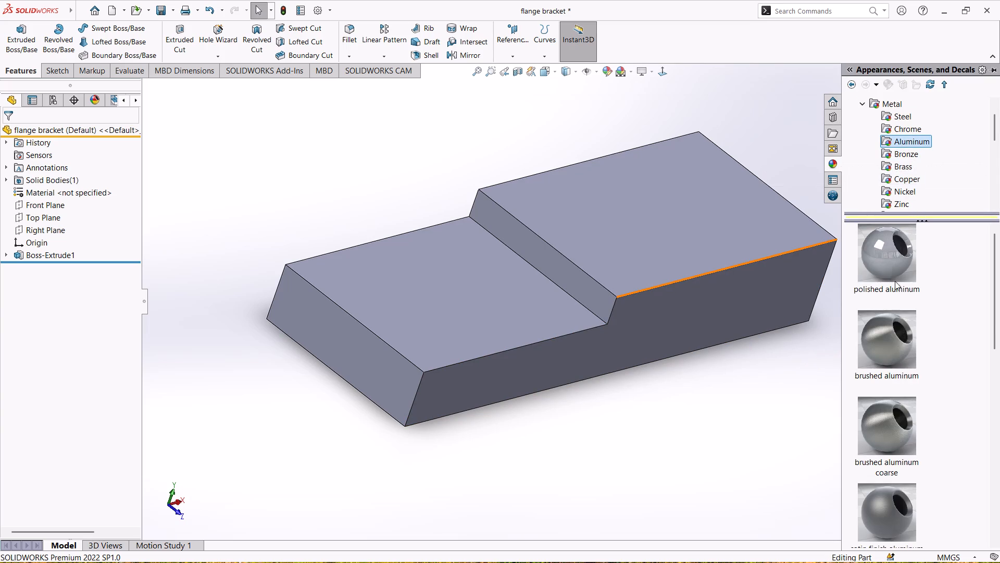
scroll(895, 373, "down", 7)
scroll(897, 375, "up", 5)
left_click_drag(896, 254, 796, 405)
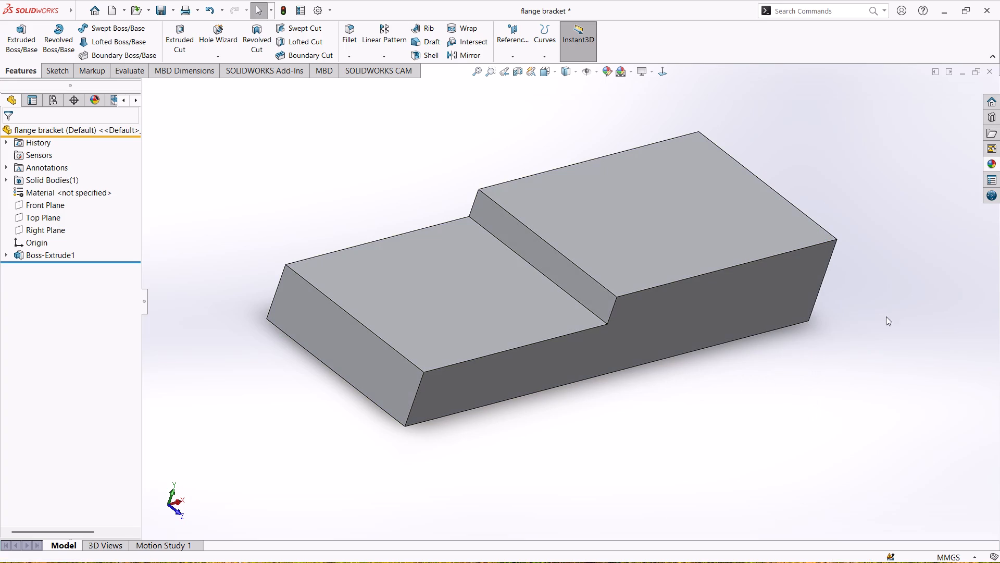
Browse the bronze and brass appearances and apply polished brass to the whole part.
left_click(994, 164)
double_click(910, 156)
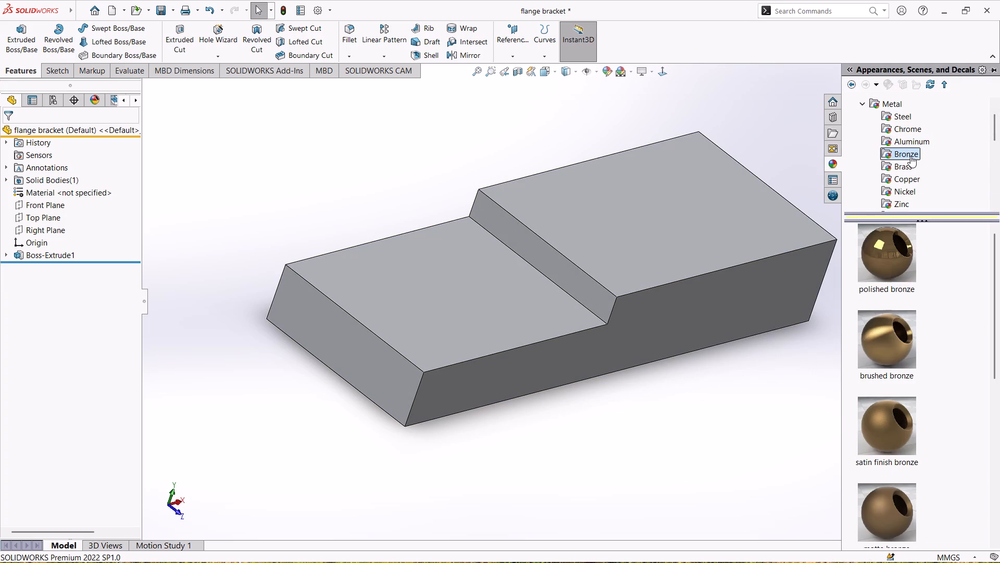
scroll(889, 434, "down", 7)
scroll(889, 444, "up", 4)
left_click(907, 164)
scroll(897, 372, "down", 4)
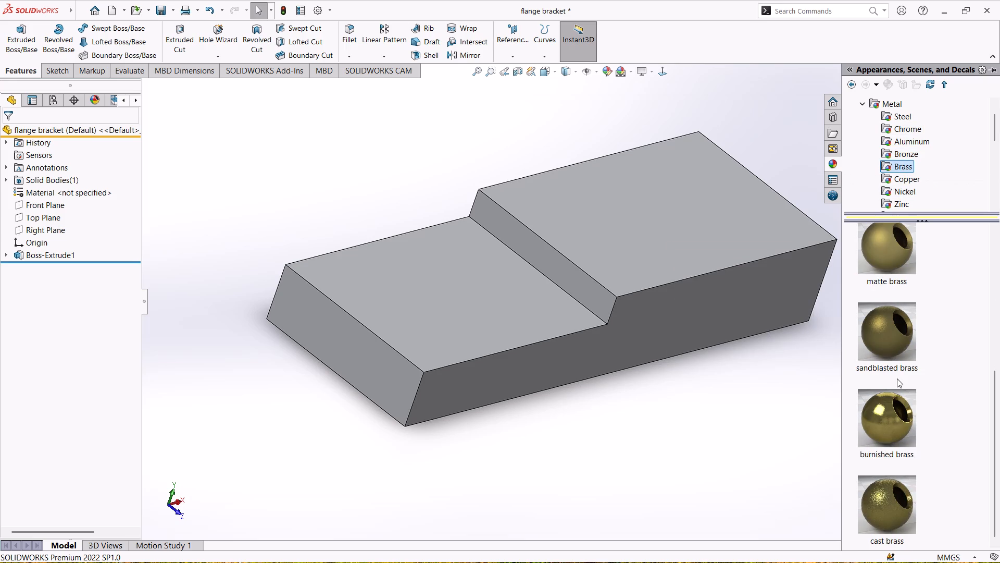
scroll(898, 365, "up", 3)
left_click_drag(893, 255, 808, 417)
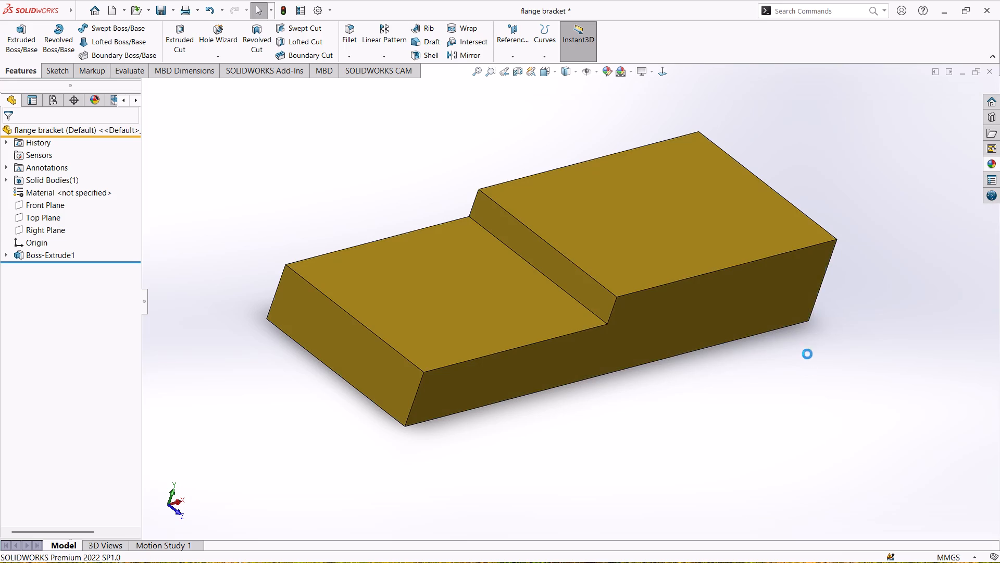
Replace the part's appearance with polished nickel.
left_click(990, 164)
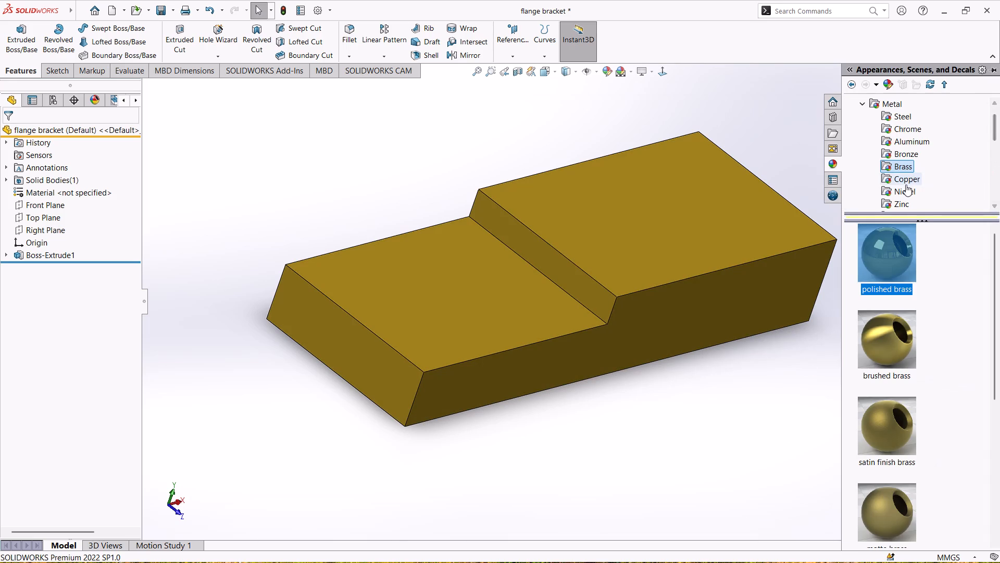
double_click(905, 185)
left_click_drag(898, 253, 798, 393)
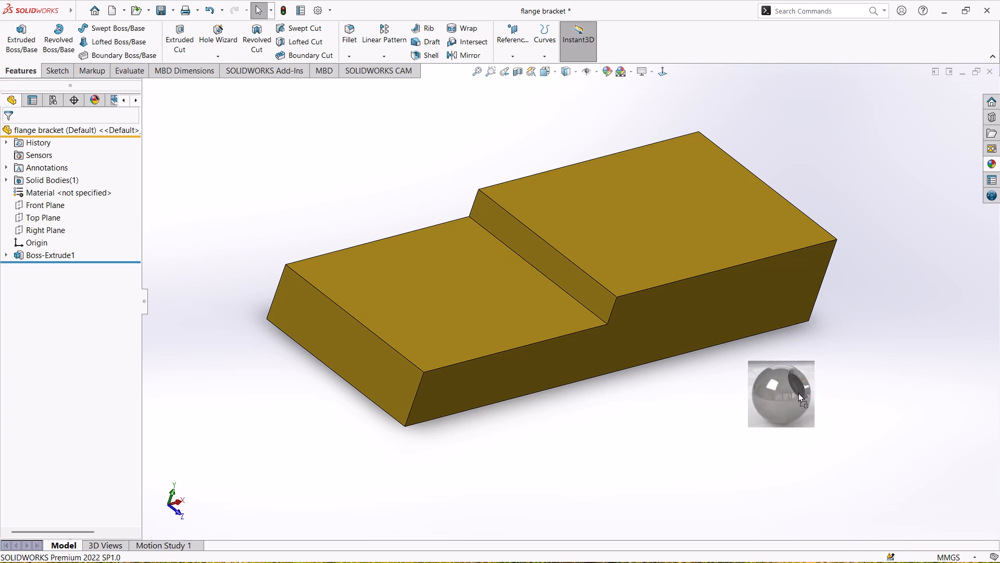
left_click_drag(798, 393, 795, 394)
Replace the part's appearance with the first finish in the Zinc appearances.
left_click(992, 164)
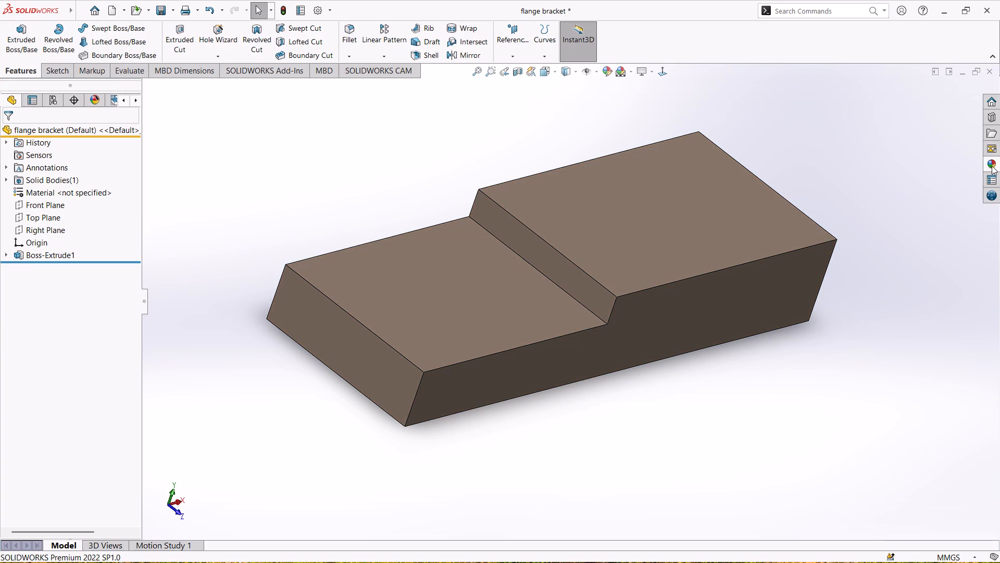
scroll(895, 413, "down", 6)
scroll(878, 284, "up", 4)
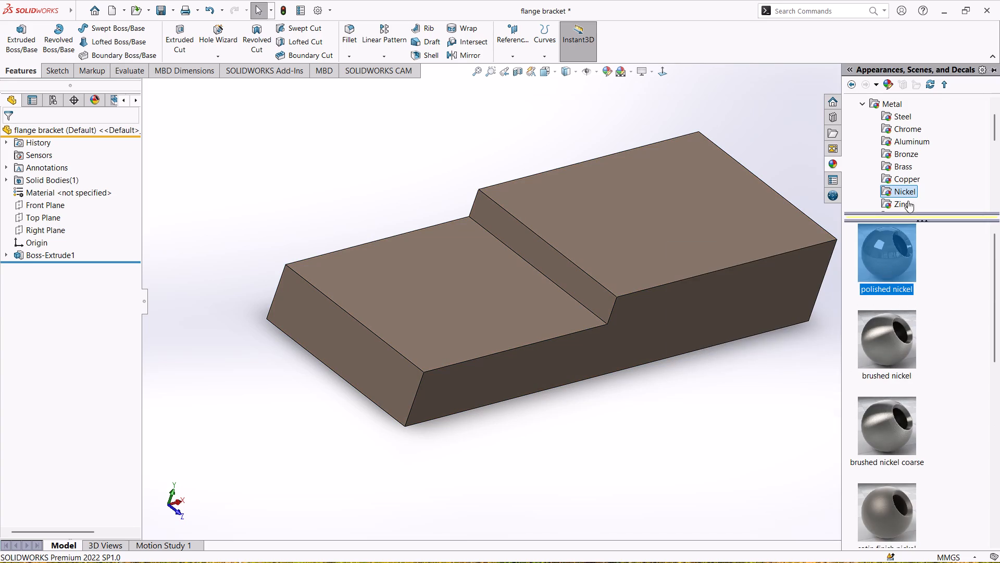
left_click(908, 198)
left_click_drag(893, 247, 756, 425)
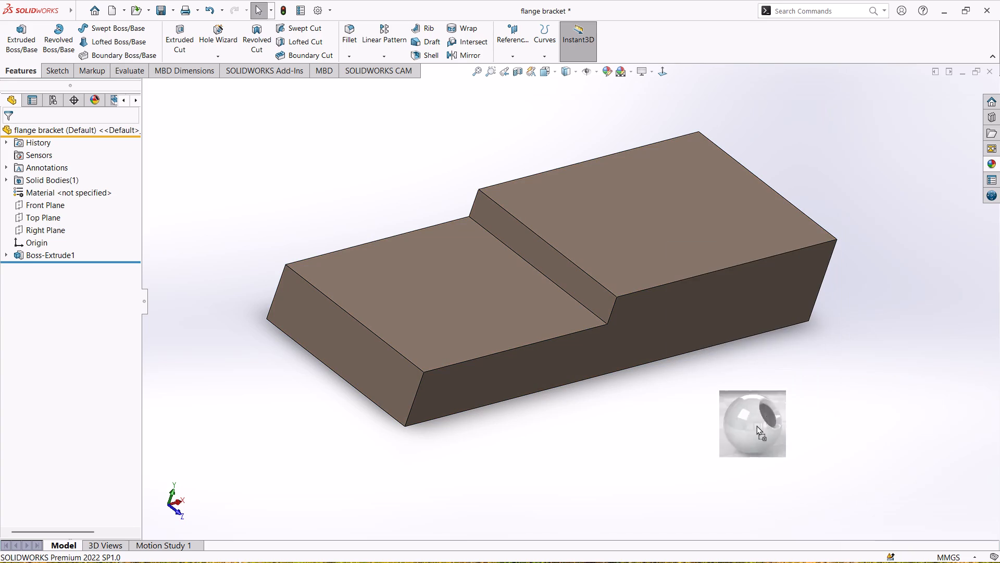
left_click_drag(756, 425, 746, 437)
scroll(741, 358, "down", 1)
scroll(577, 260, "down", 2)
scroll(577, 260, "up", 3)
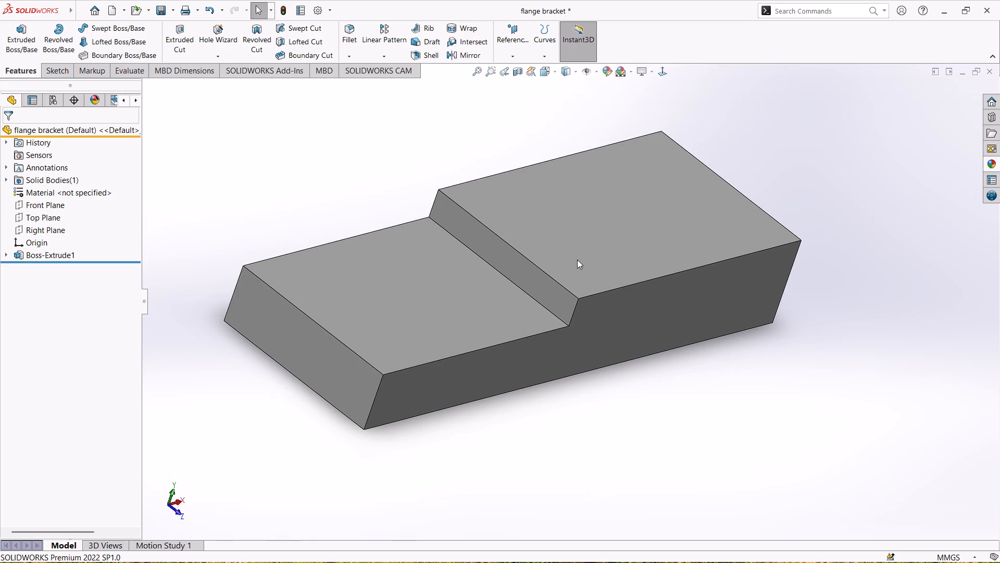
Apply the sandblasted zinc appearance to the whole part.
left_click(996, 162)
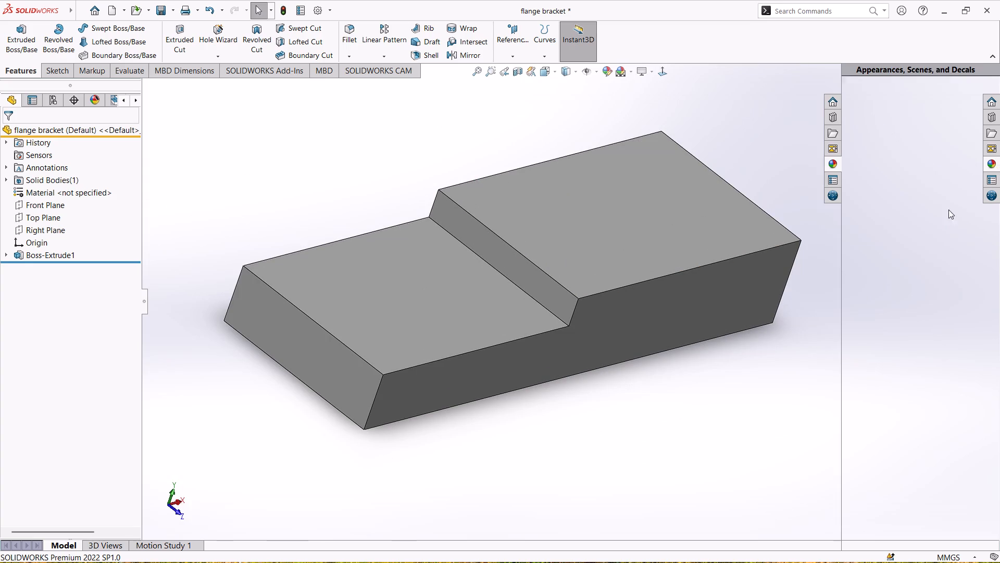
scroll(913, 404, "down", 5)
left_click_drag(878, 342, 673, 417)
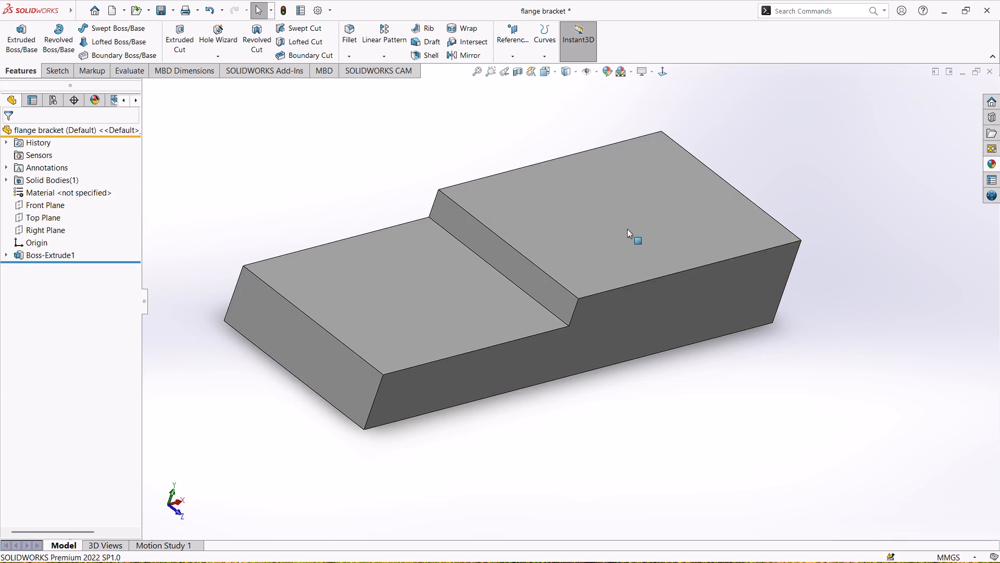
Edit the part's sandblasted zinc appearance and set its color to the pale yellow standard swatch.
scroll(579, 216, "down", 2)
scroll(580, 219, "up", 2)
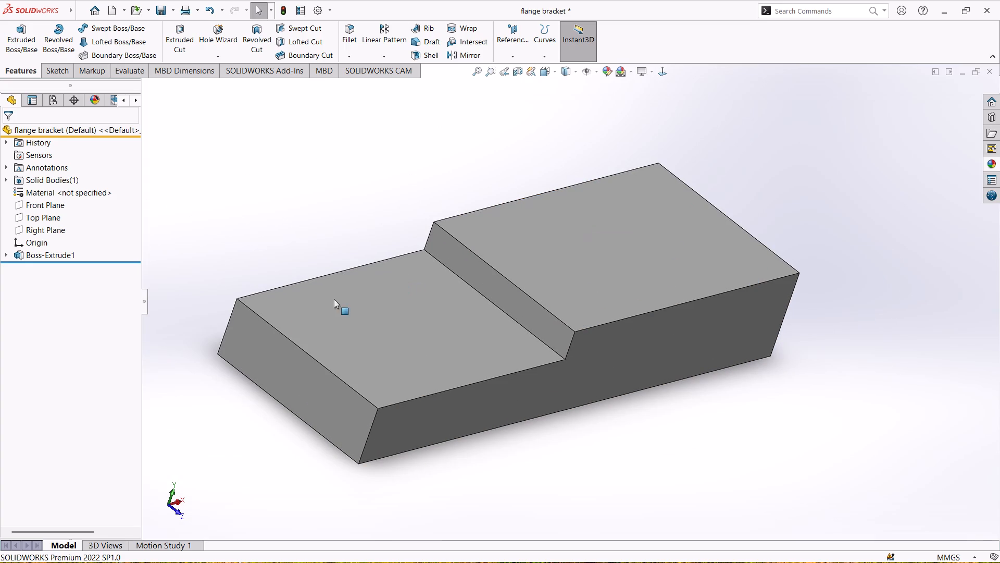
left_click(602, 69)
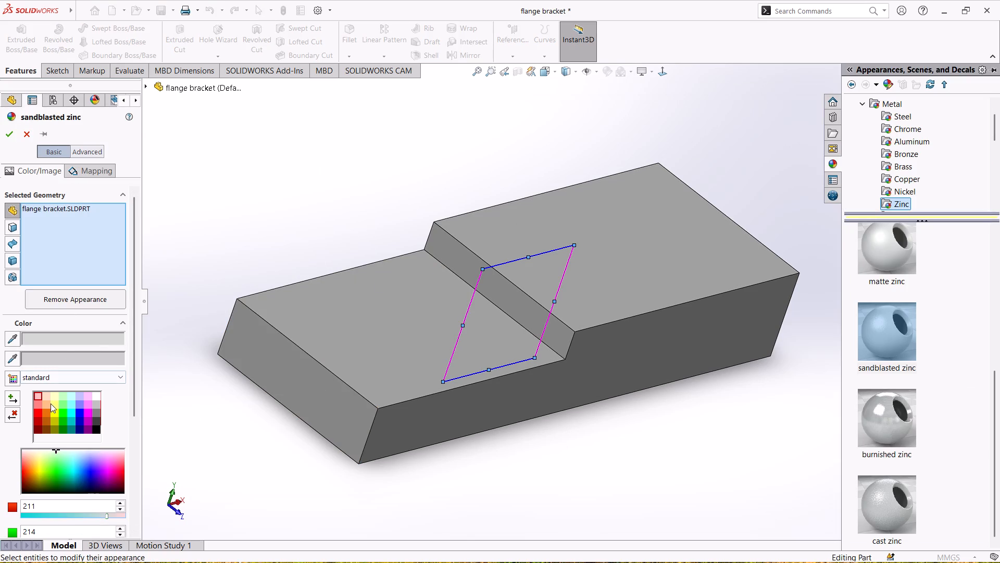
left_click(45, 395)
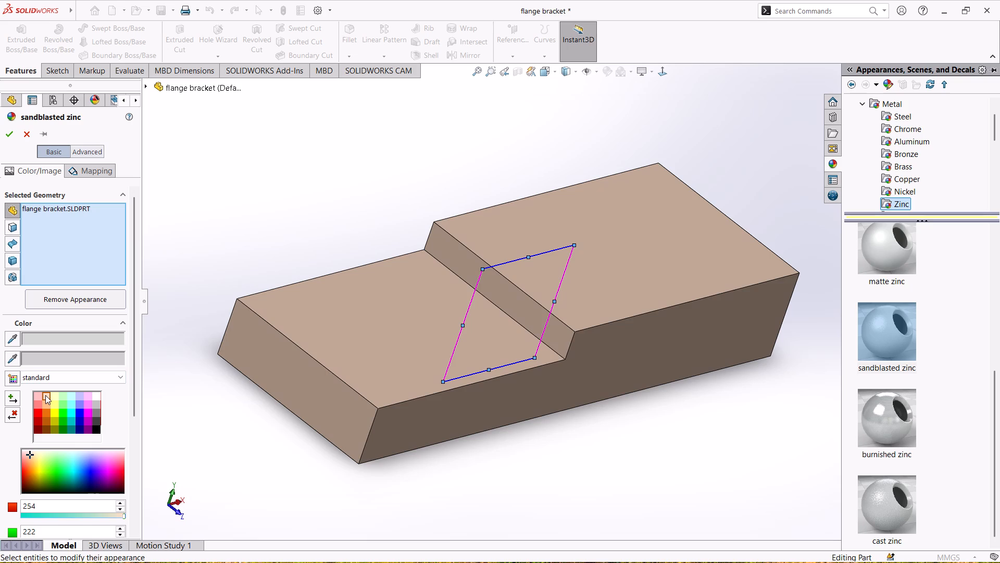
left_click(53, 394)
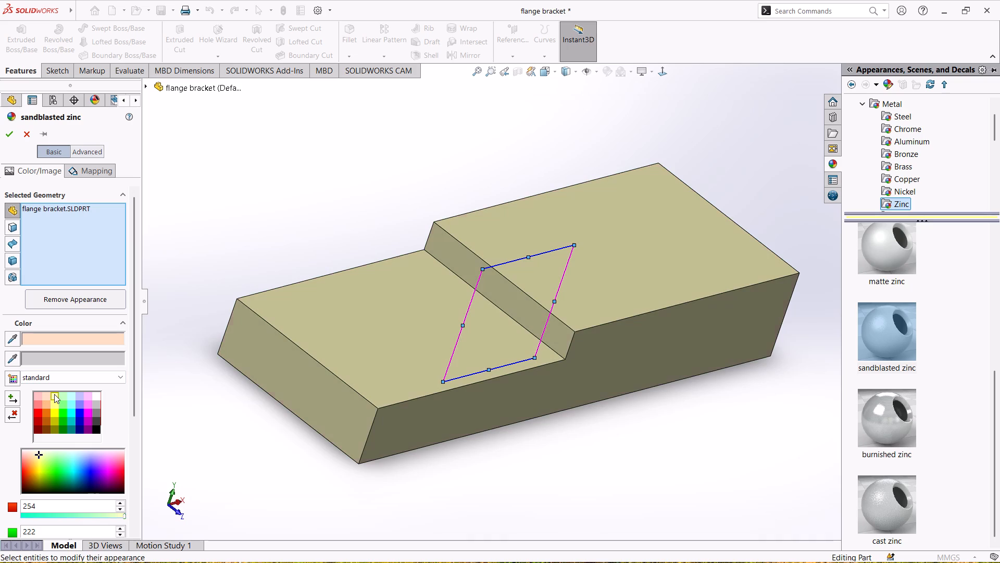
left_click(11, 135)
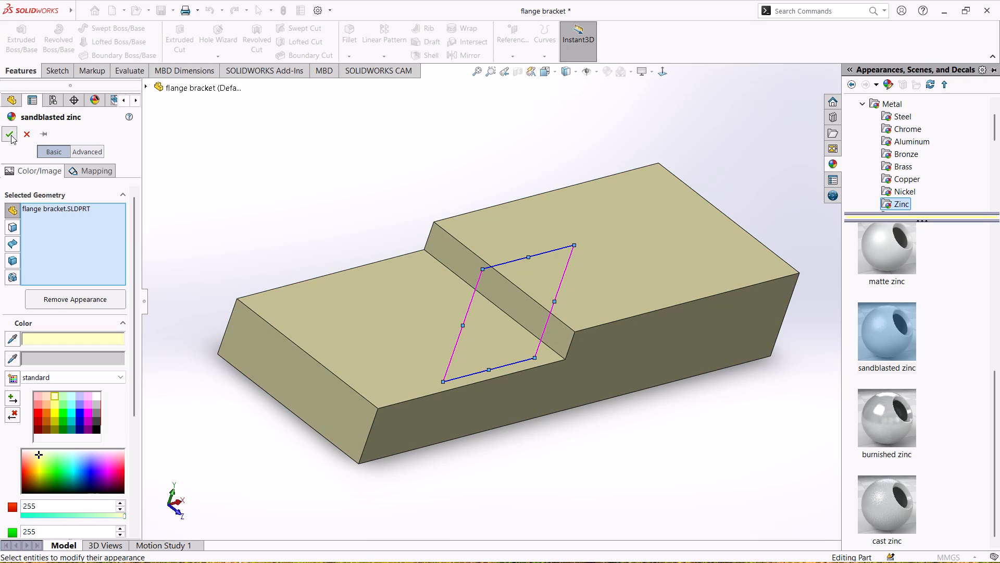
left_click(366, 202)
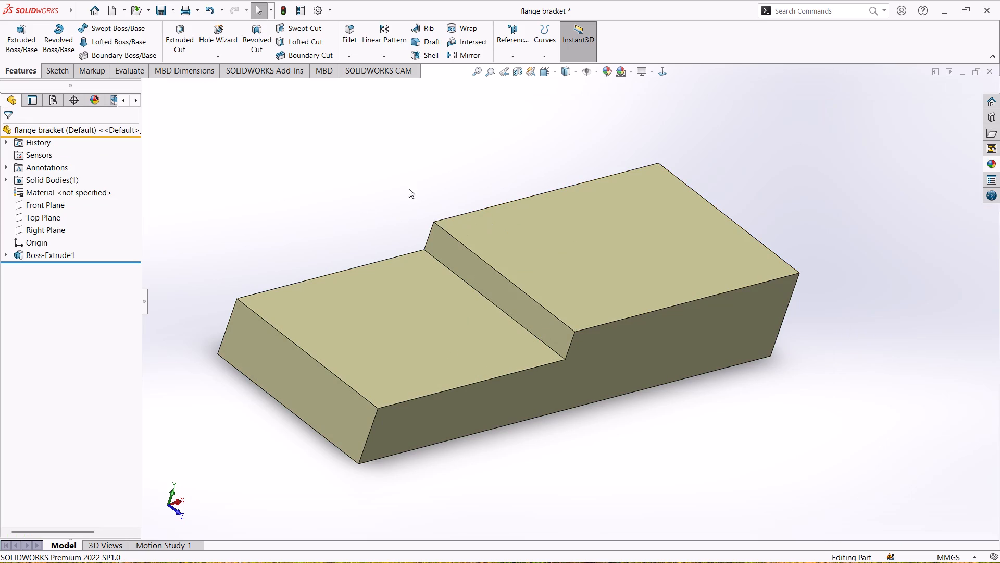
Examine the recolored stepped bracket body from several angles.
scroll(417, 191, "down", 2)
scroll(419, 191, "up", 3)
scroll(592, 484, "down", 2)
scroll(592, 470, "up", 1)
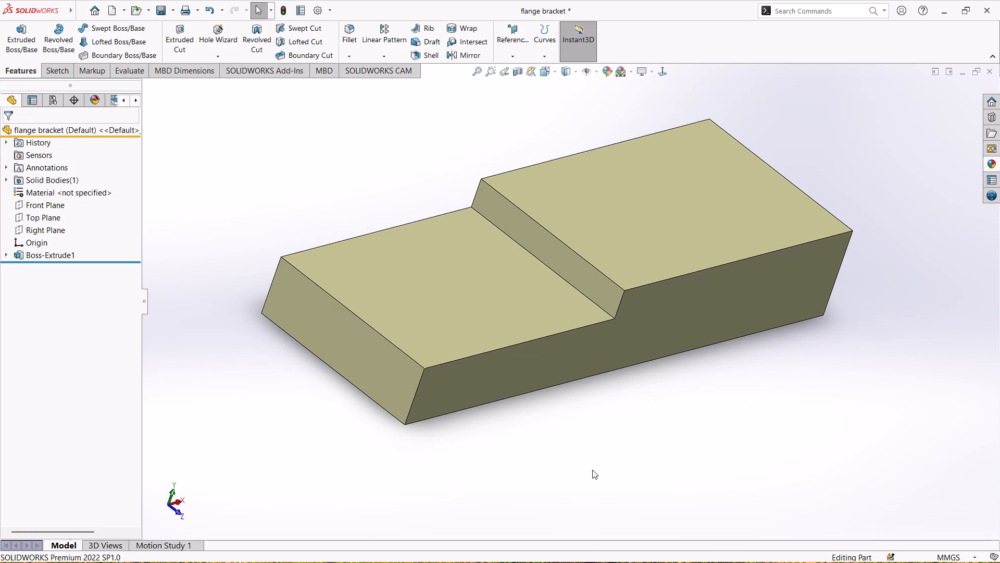
scroll(590, 359, "down", 1)
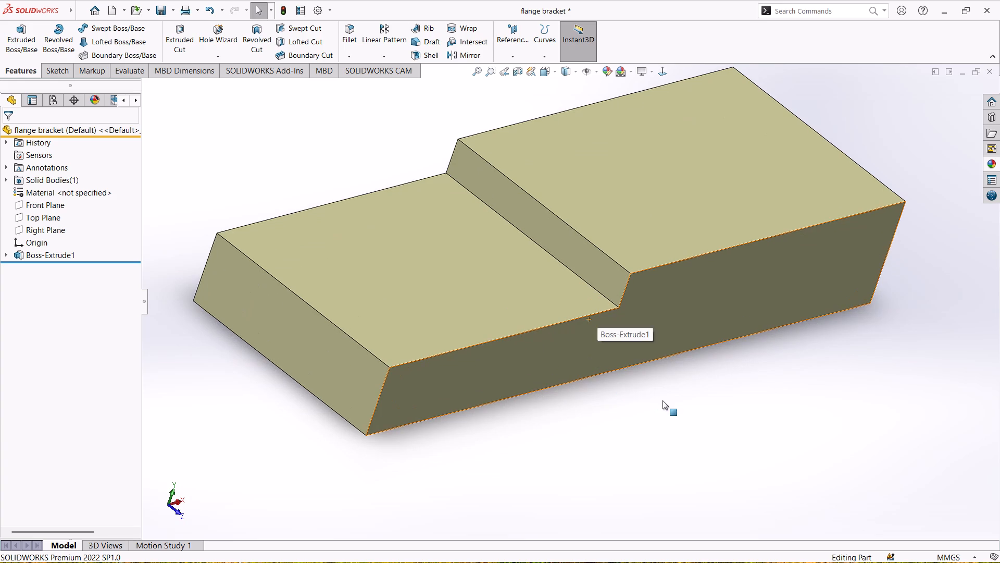
middle_click_drag(685, 404, 694, 368)
scroll(666, 352, "up", 1)
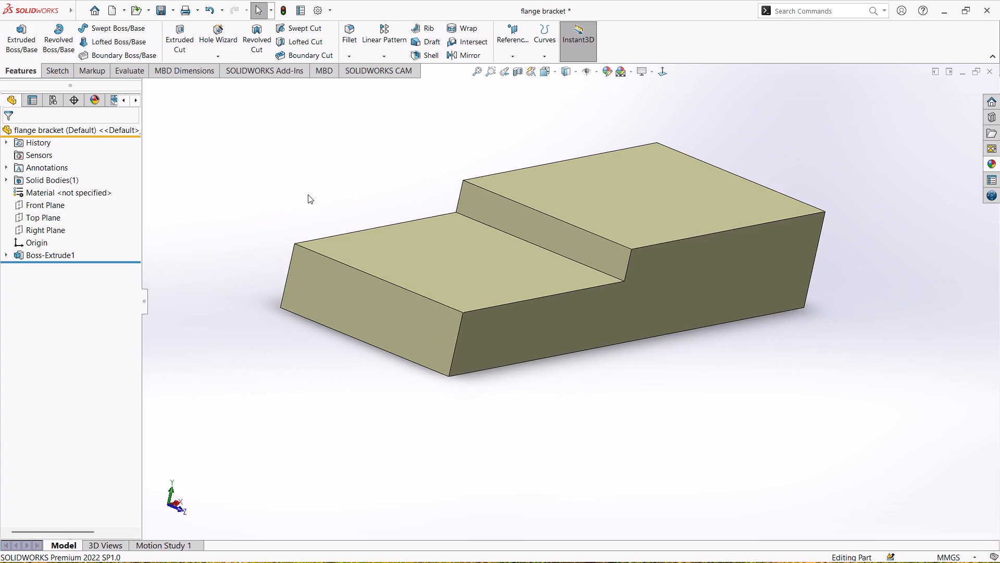
scroll(308, 193, "down", 2)
scroll(312, 199, "up", 2)
middle_click_drag(841, 437, 792, 436)
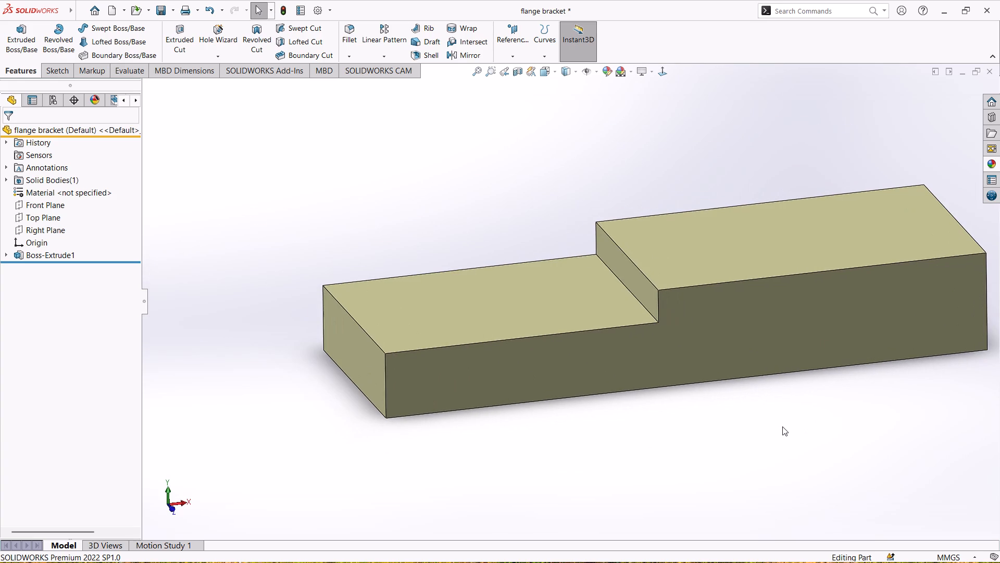
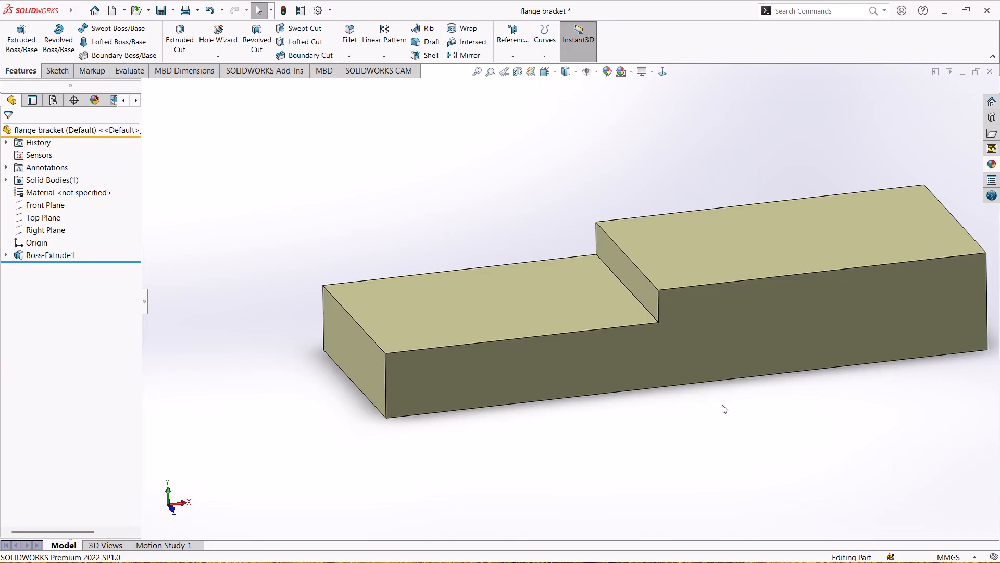
Start a new sketch on the bracket's long stepped front face.
left_click(660, 351)
left_click(705, 321)
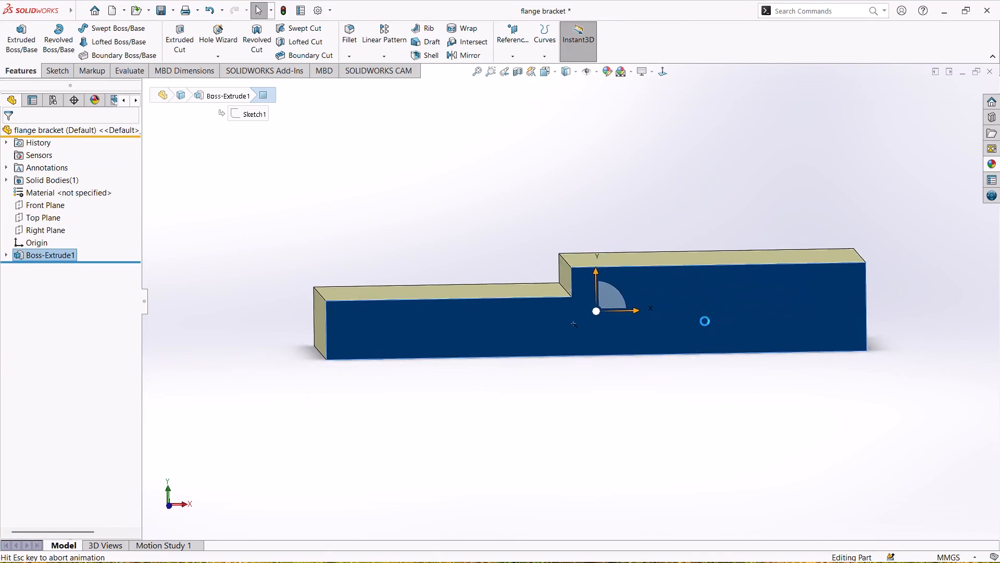
scroll(558, 228, "down", 2)
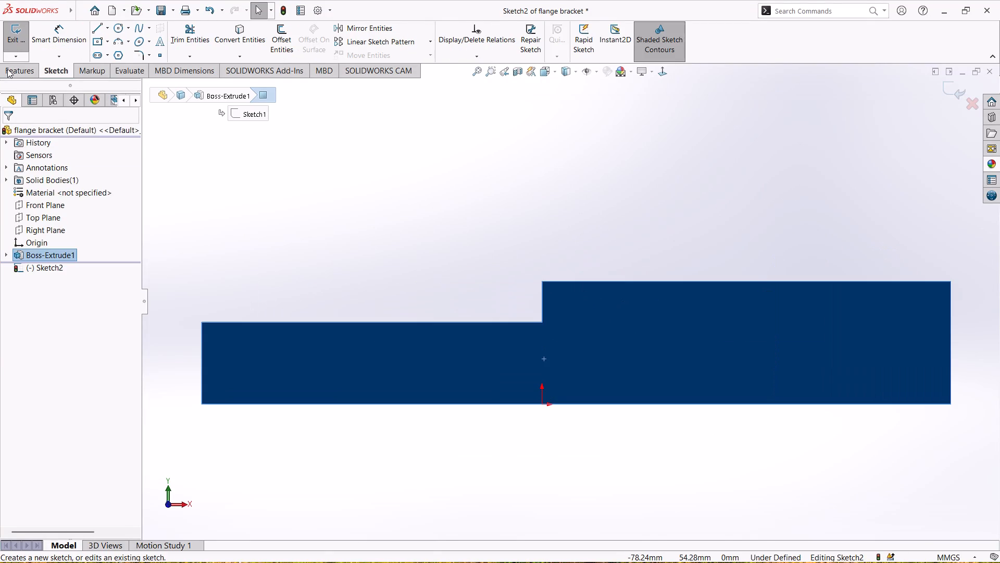
left_click(339, 175)
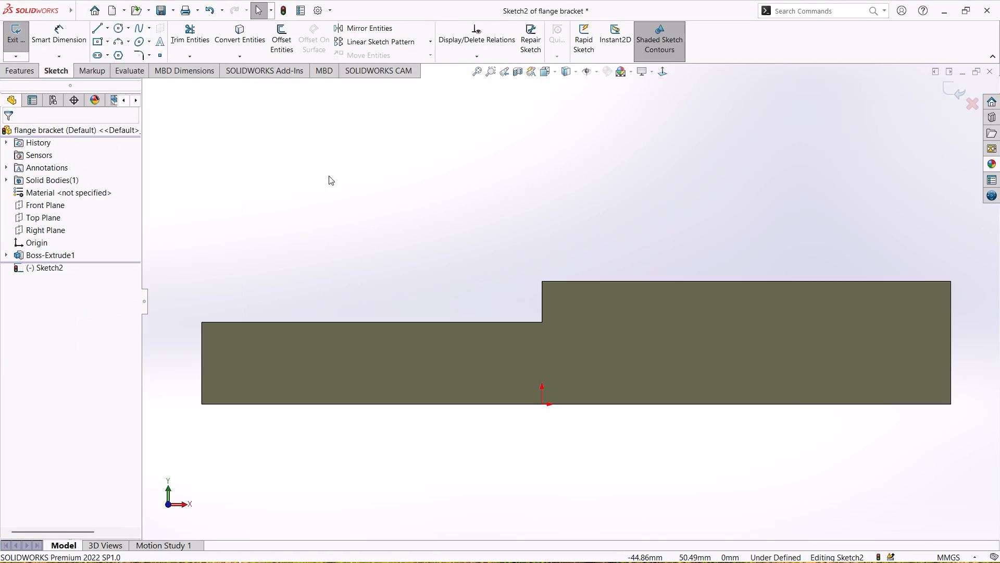
Sketch concentric circles of 25 mm and 50 mm diameter, centered in line with the step's vertical edge, about 35 mm above the origin.
left_click(118, 28)
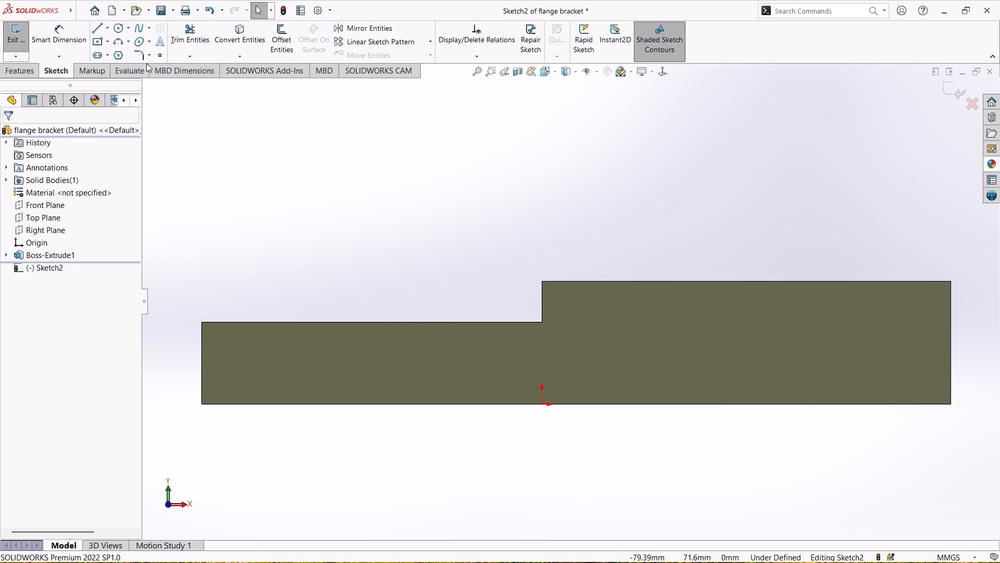
left_click(119, 28)
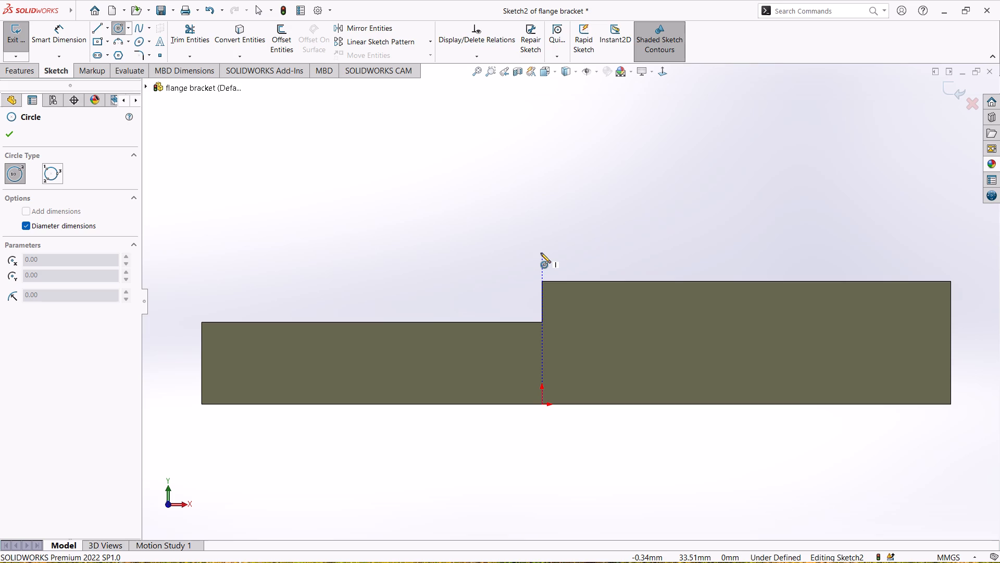
left_click(541, 247)
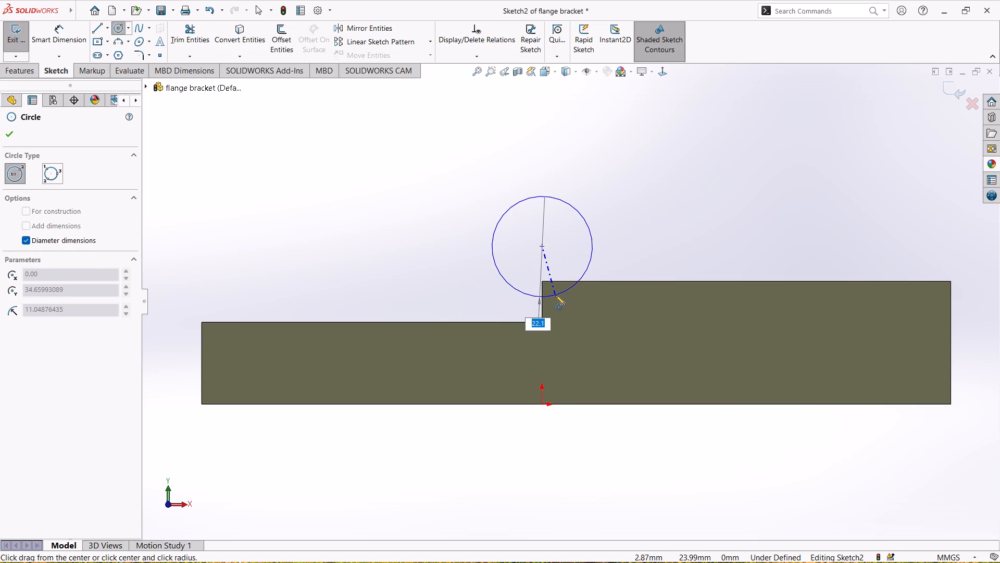
type("25")
key("Return")
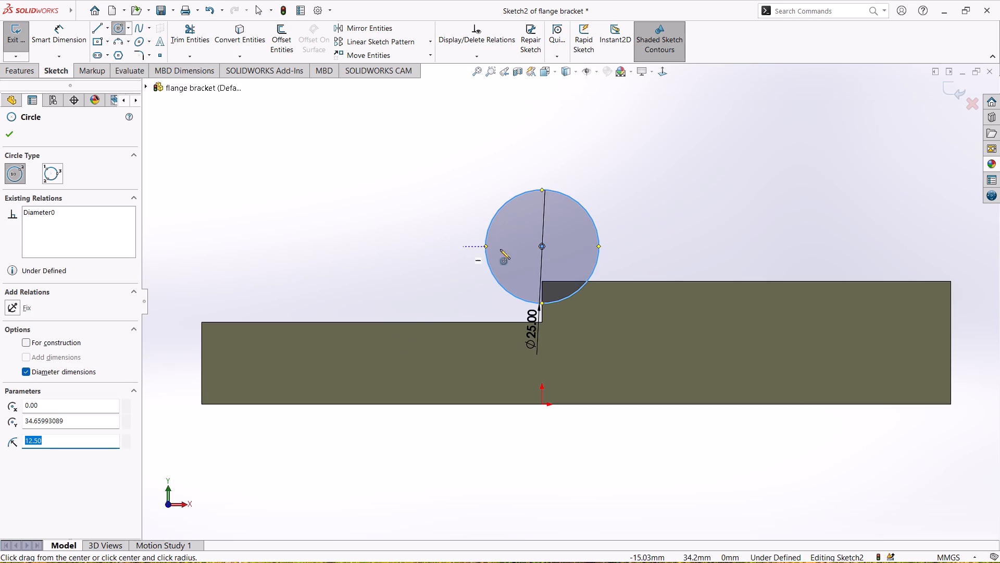
left_click(543, 248)
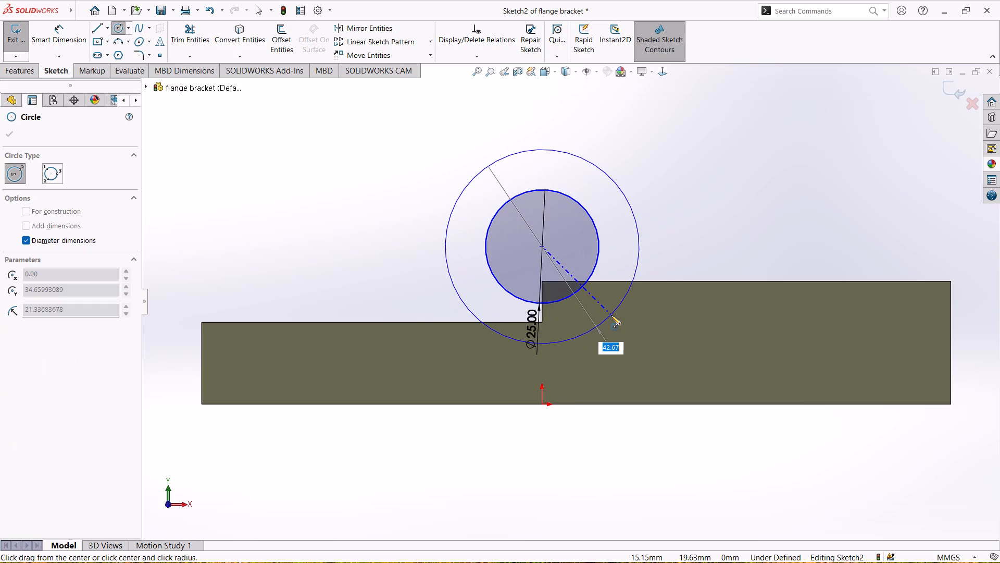
type("50")
key("Return")
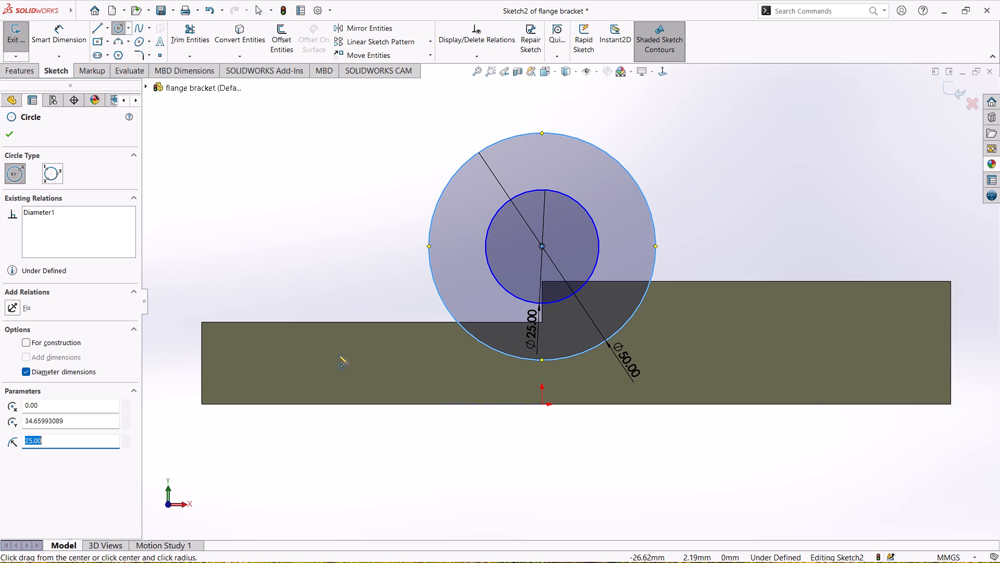
Dimension the circles' center at 50 mm above the bracket's bottom edge.
left_click(63, 42)
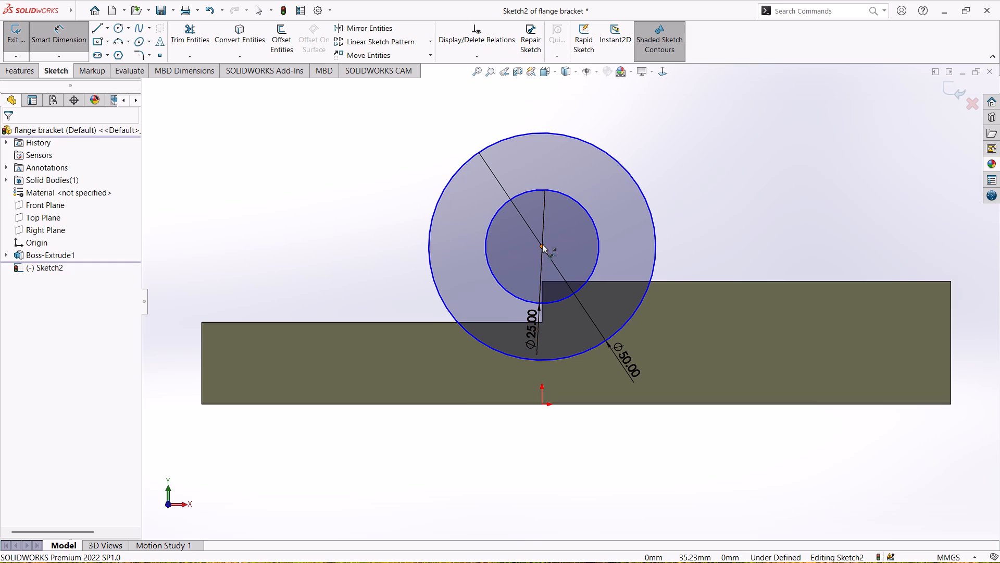
left_click(542, 244)
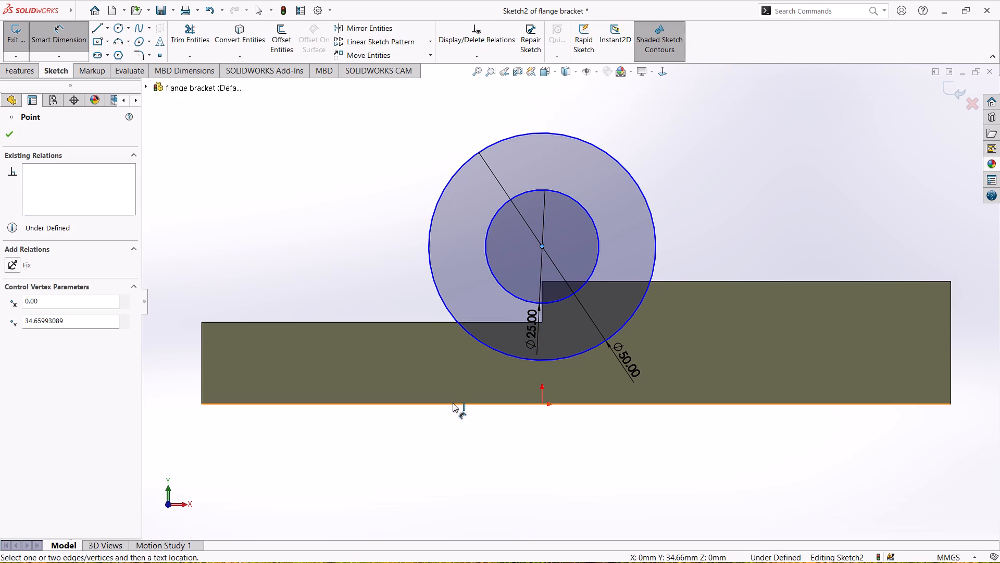
left_click(453, 403)
left_click(317, 311)
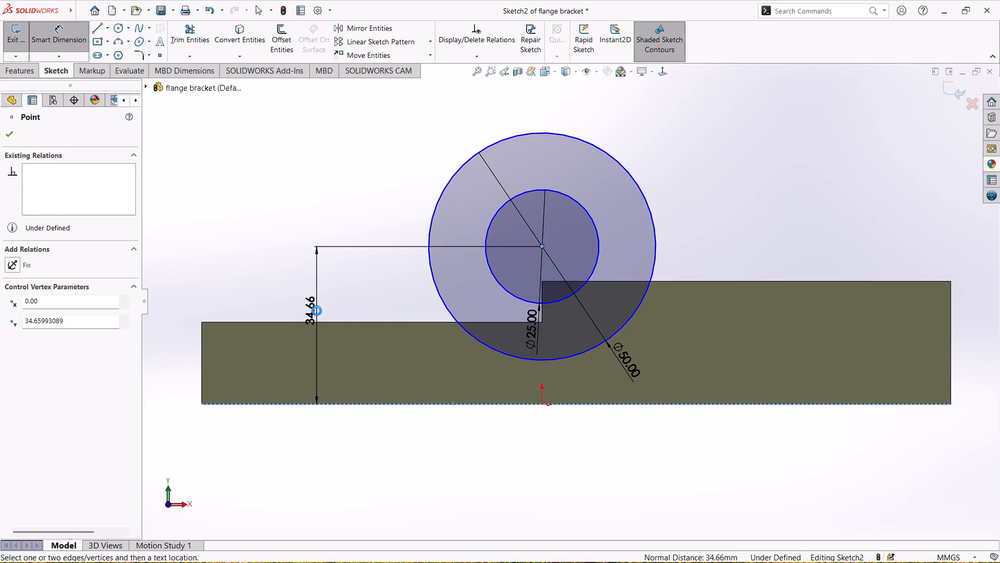
type("50")
key("Return")
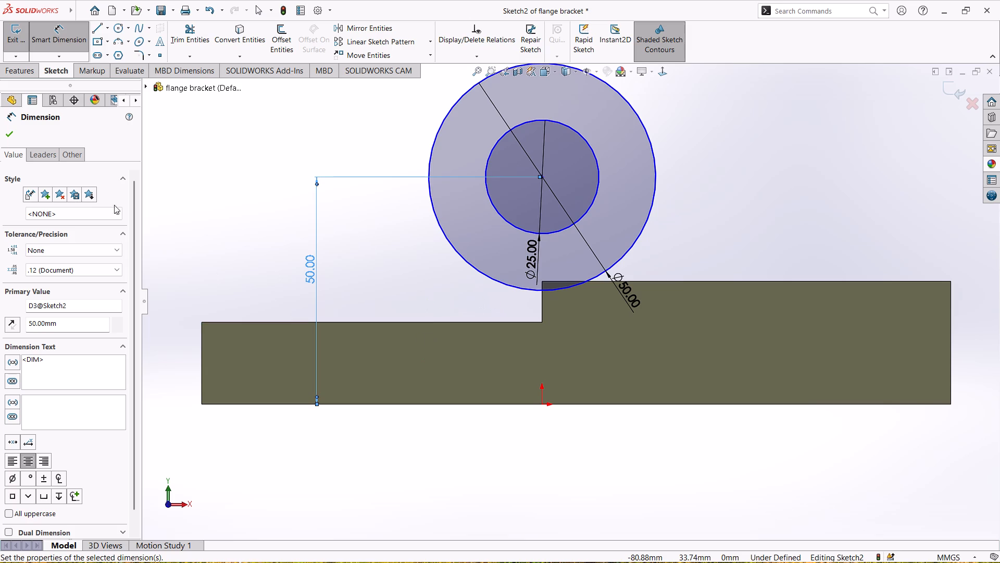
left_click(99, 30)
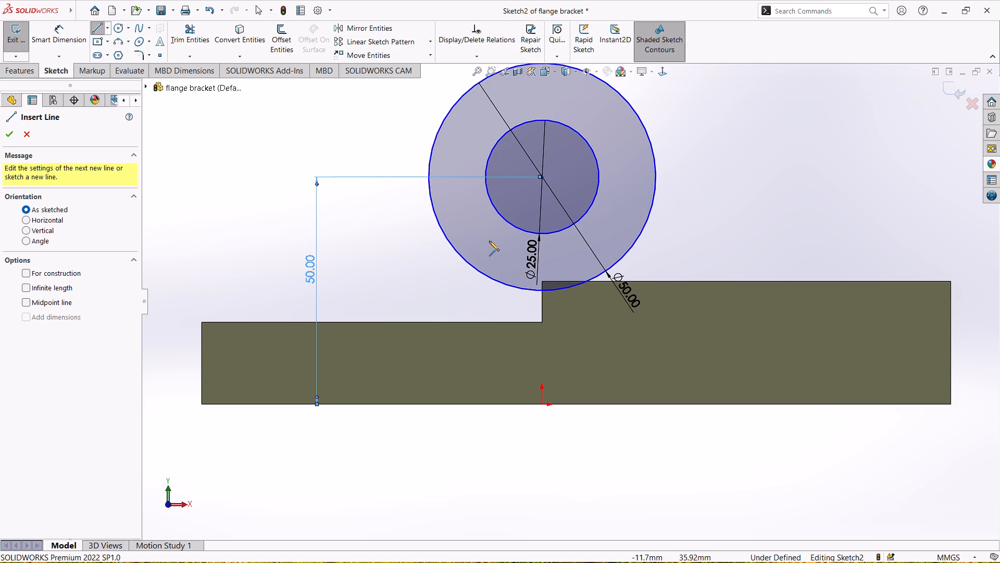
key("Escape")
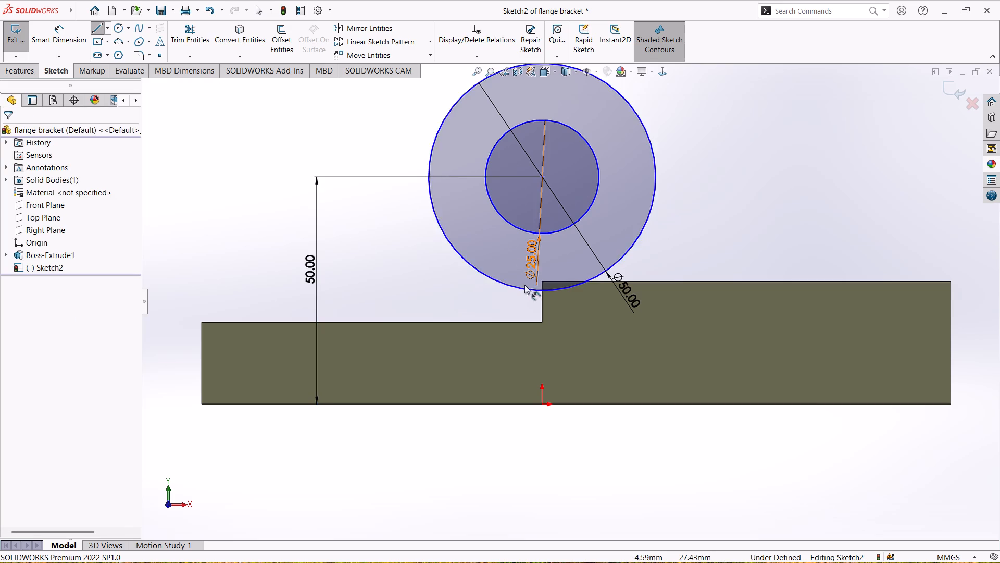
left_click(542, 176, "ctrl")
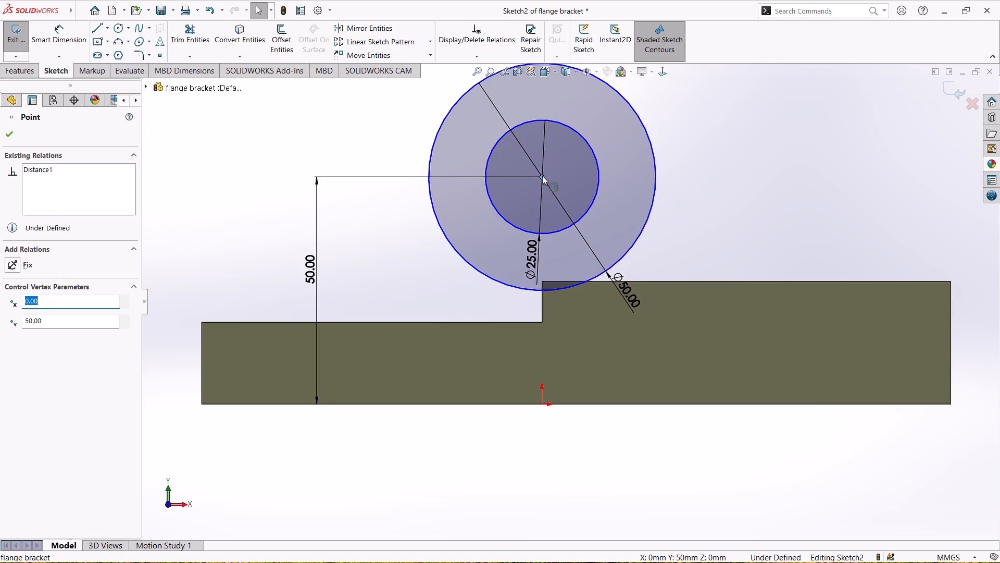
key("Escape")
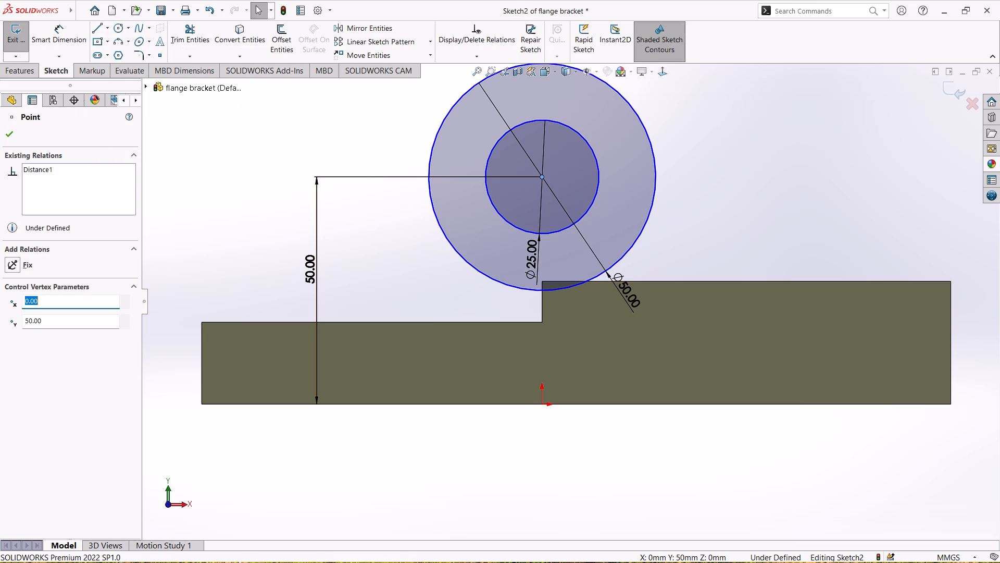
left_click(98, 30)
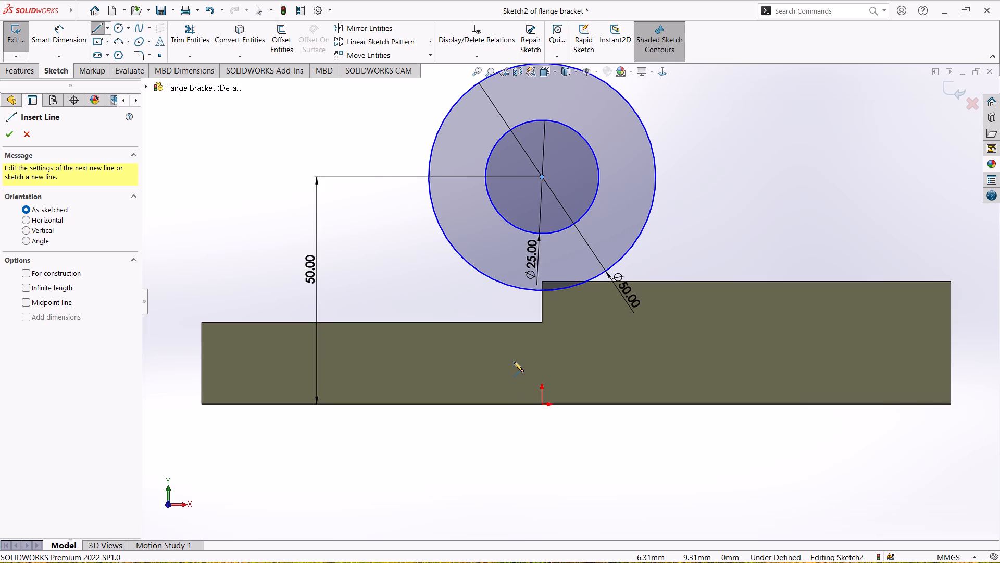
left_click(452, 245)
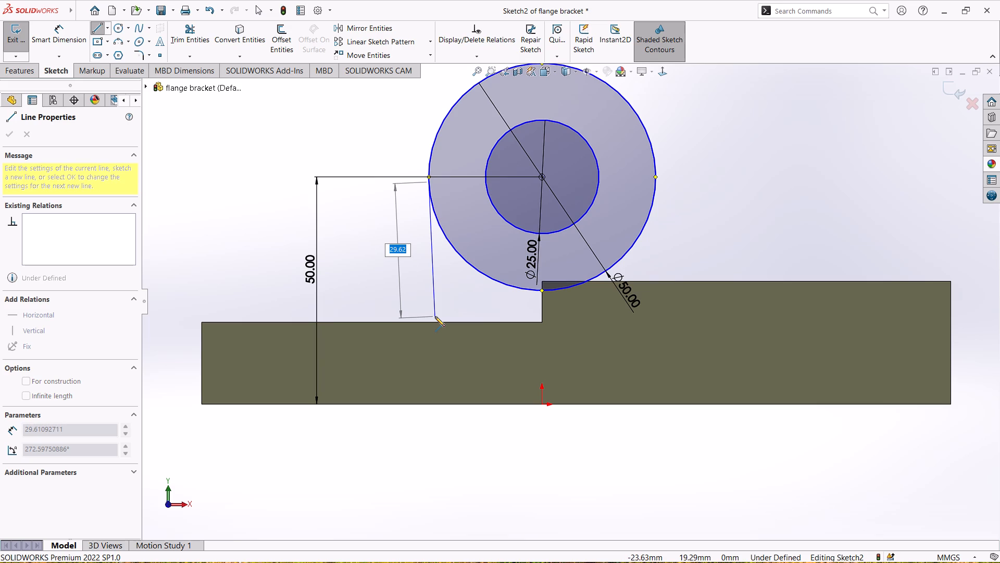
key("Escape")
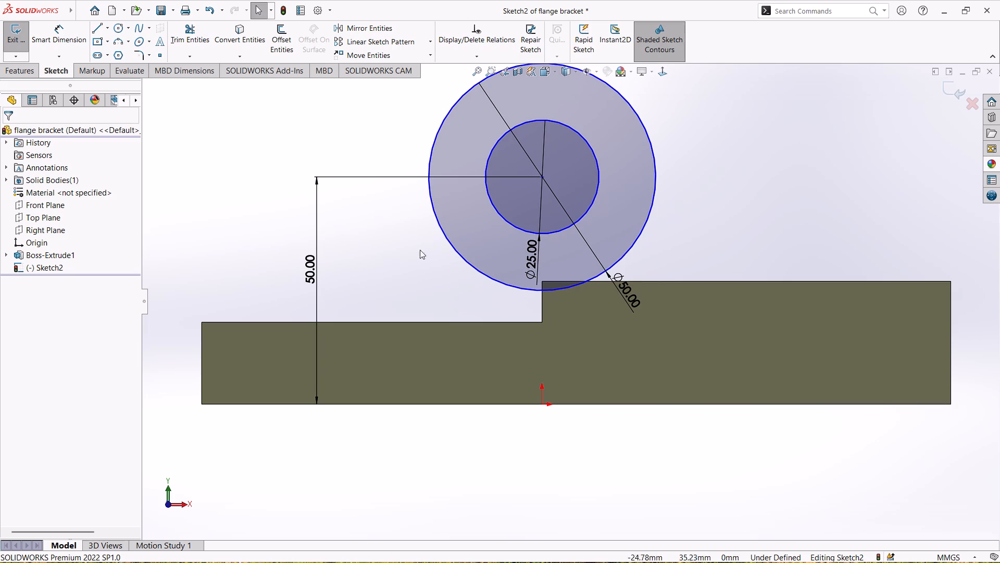
Start a sketch line from the left side of the 50 mm circle.
left_click(99, 26)
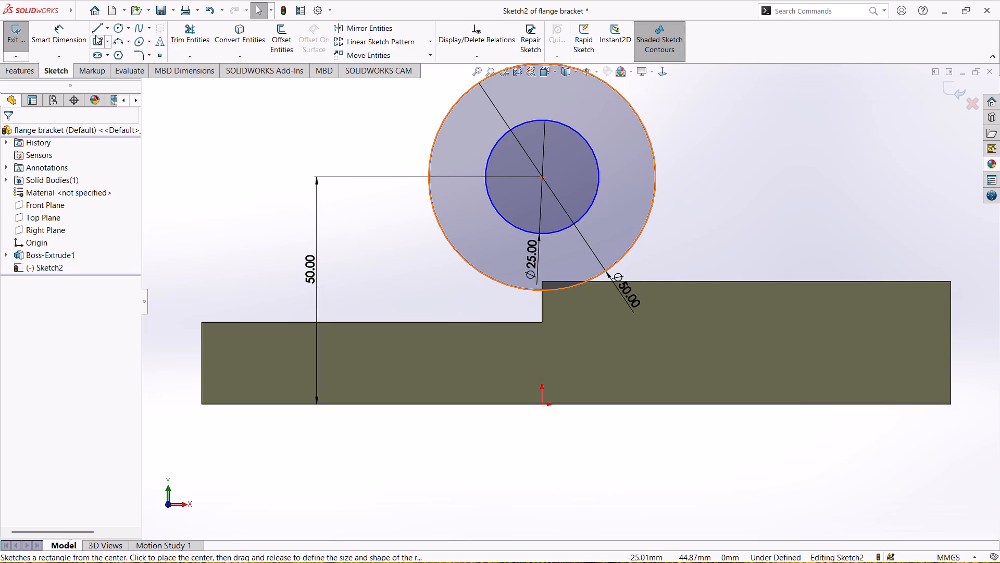
left_click(95, 28)
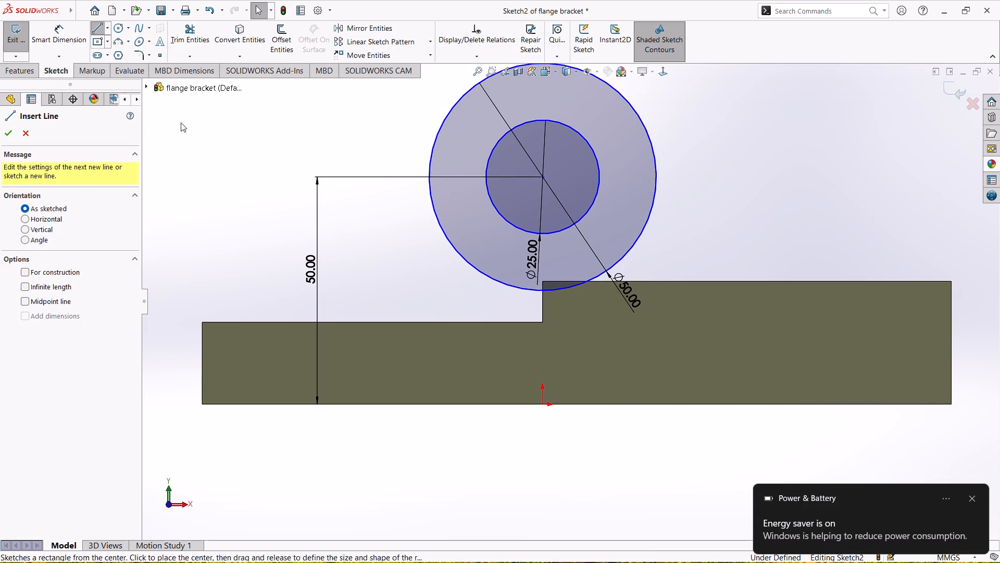
left_click(444, 198)
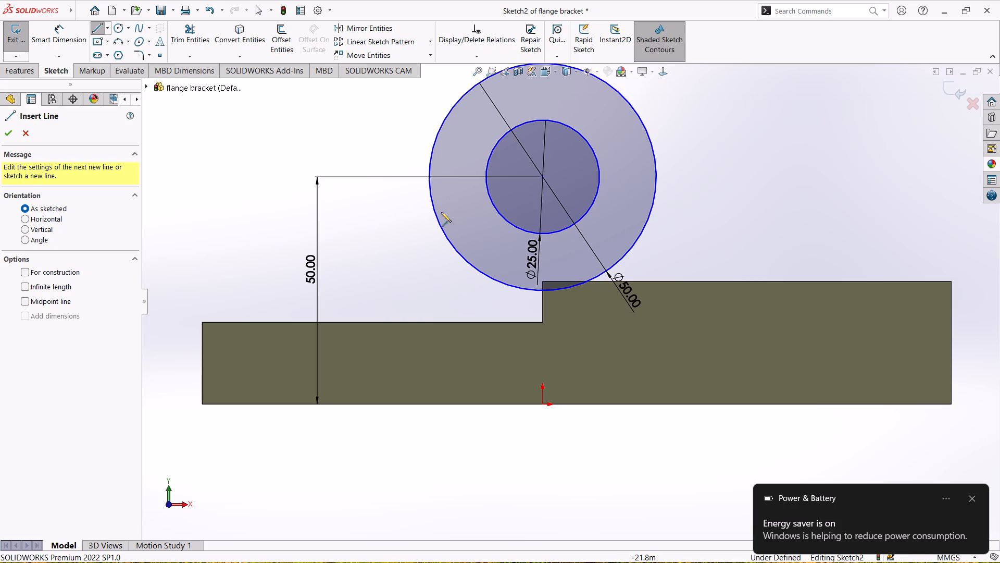
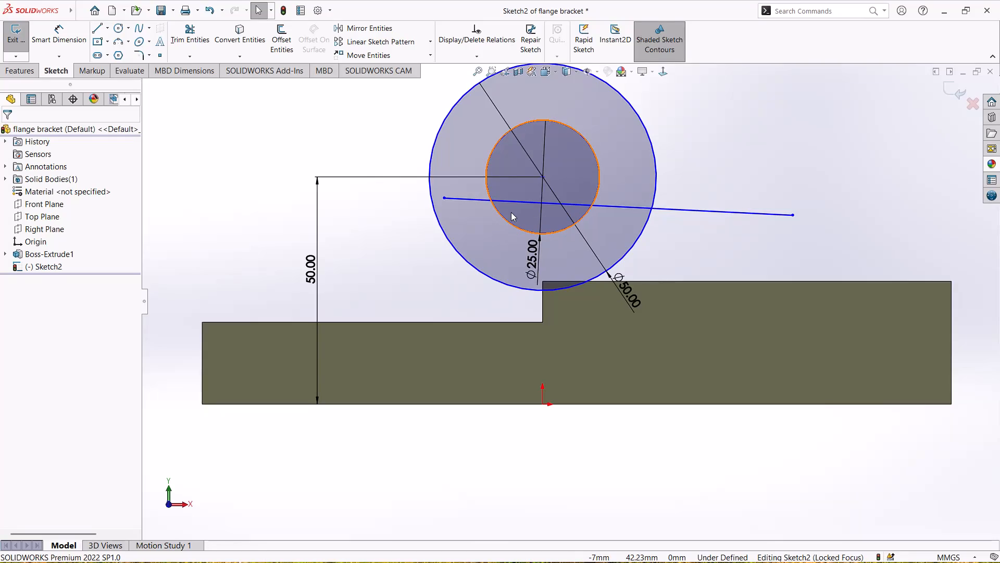
Undo the sloped sketch line drawn across the two circles.
key("ctrl+z")
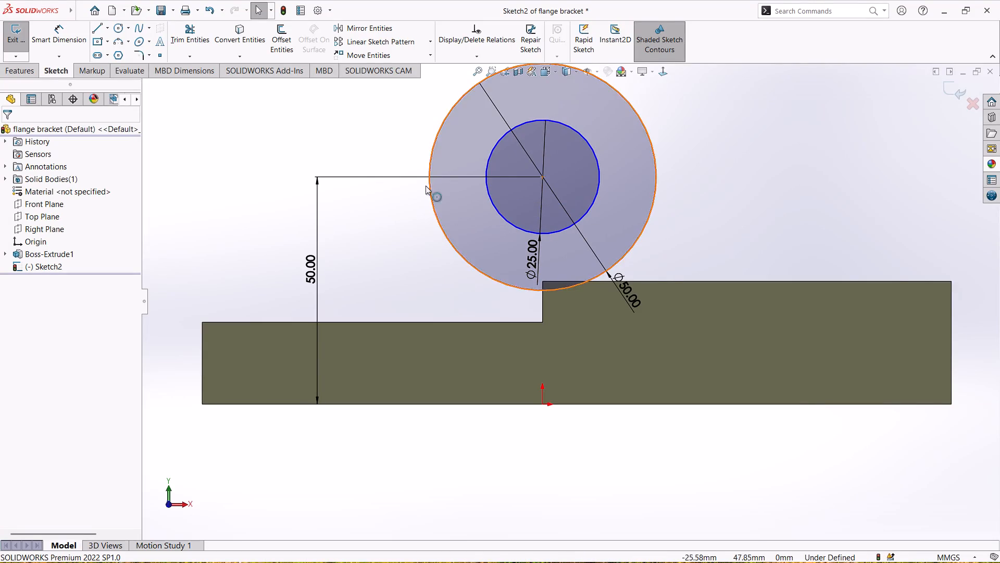
Sketch a vertical line about 18 mm long from inside the 50 mm circle's lower-left area down to the lower step's top edge.
left_click(99, 28)
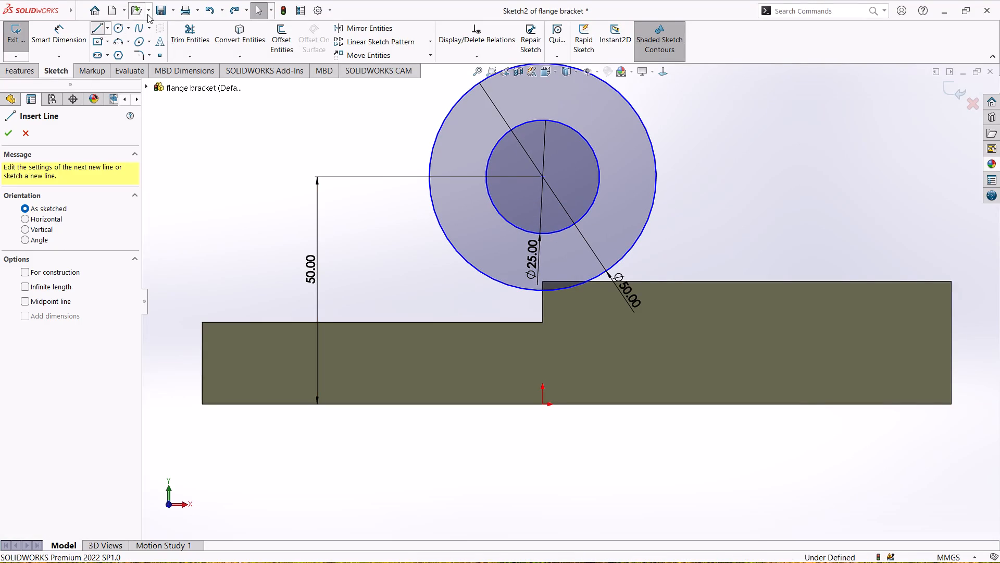
left_click(464, 239)
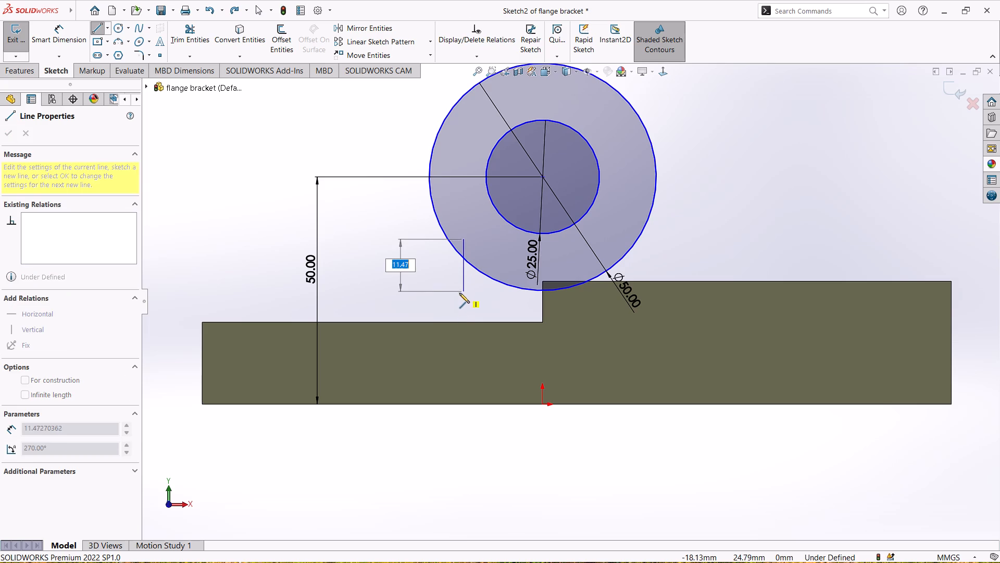
left_click(461, 323)
key("Escape")
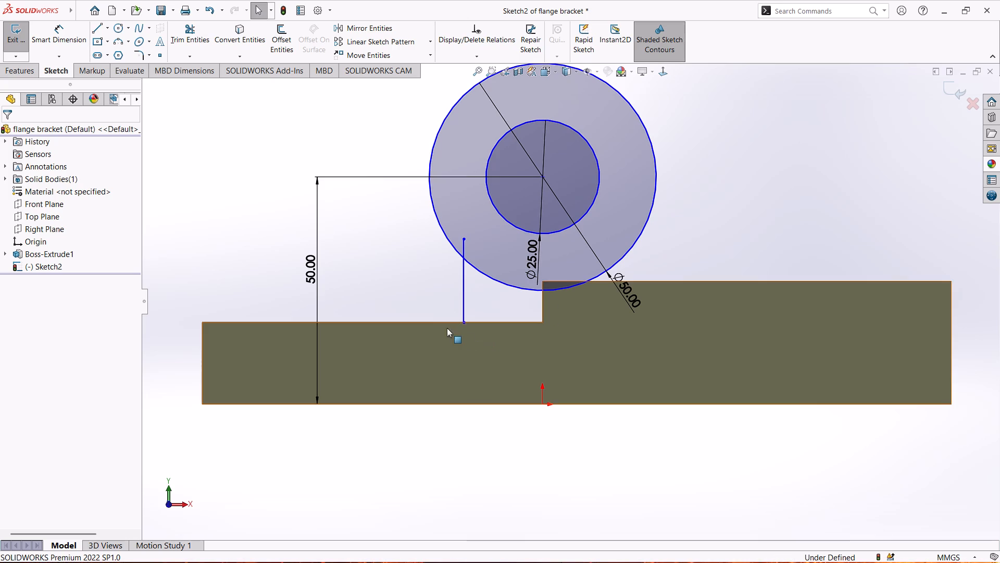
Dimension the distance between the vertical line and the step's vertical edge as 56/2 mm.
left_click(72, 36)
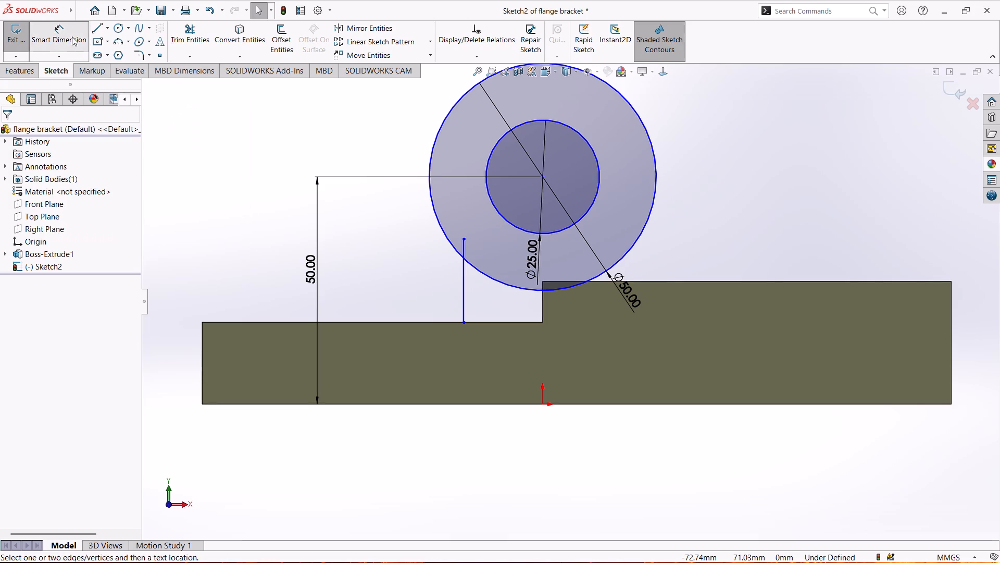
left_click(463, 304)
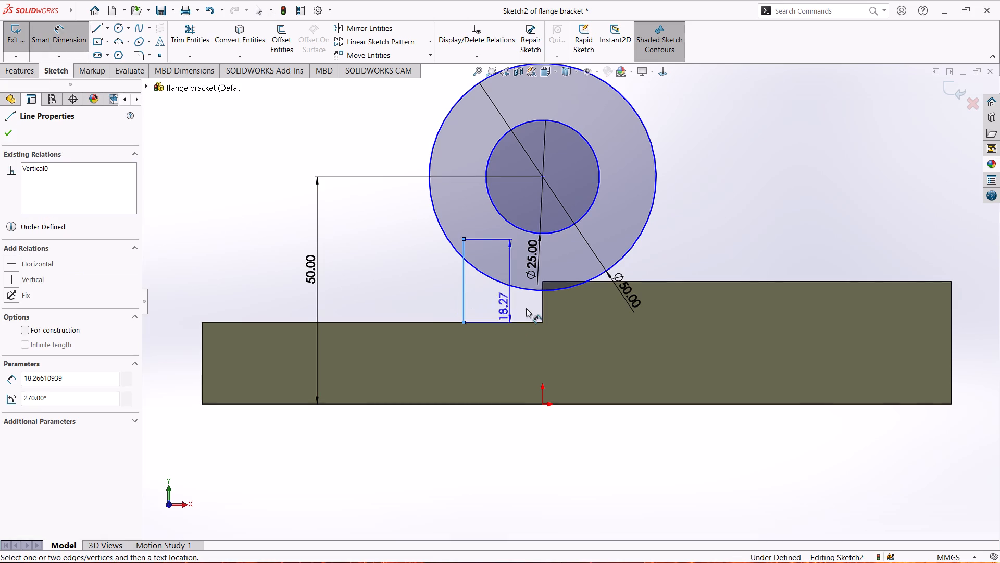
left_click(542, 311)
left_click(520, 347)
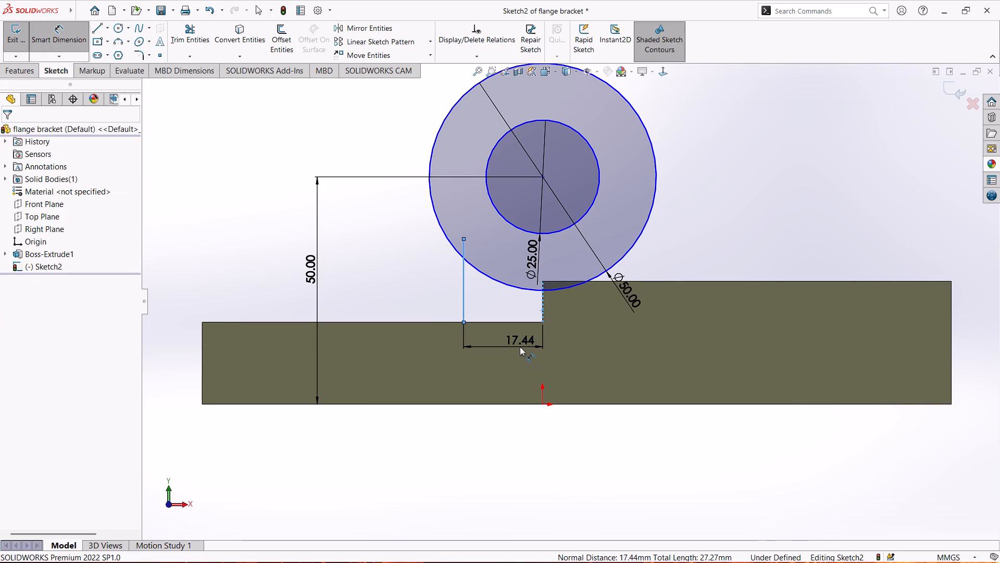
type("56/2")
key("Return")
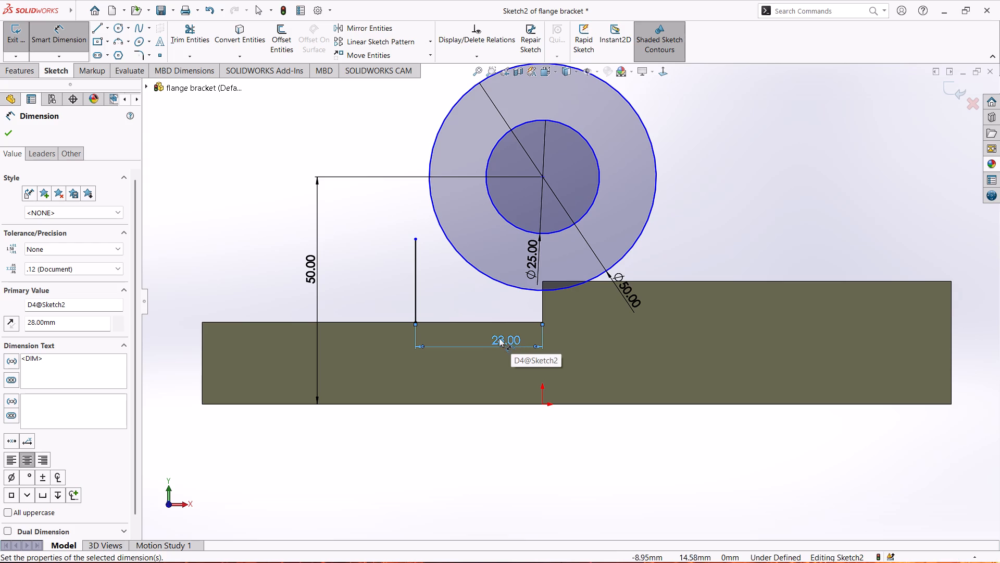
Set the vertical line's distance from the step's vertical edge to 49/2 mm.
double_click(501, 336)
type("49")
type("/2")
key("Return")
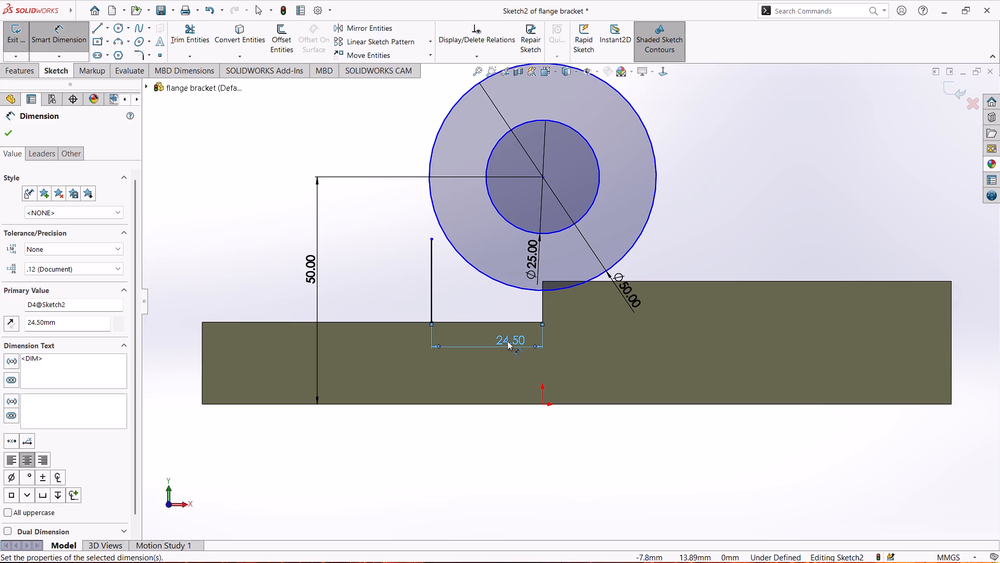
Set the vertical line's distance from the step's vertical edge to 16 mm.
double_click(507, 340)
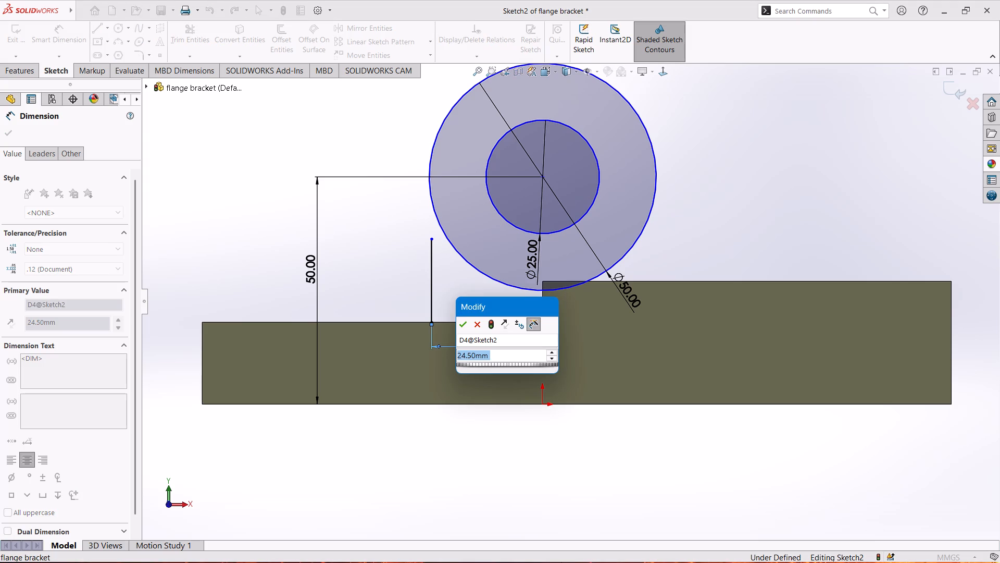
type("16")
key("Return")
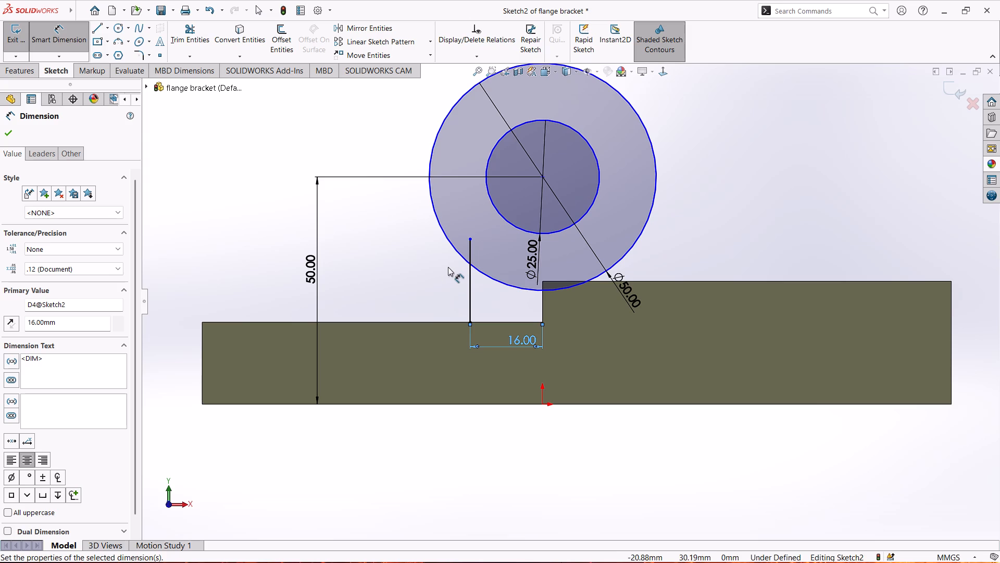
Sketch a vertical centerline from the circles' shared center down to the origin.
scroll(474, 284, "down", 2)
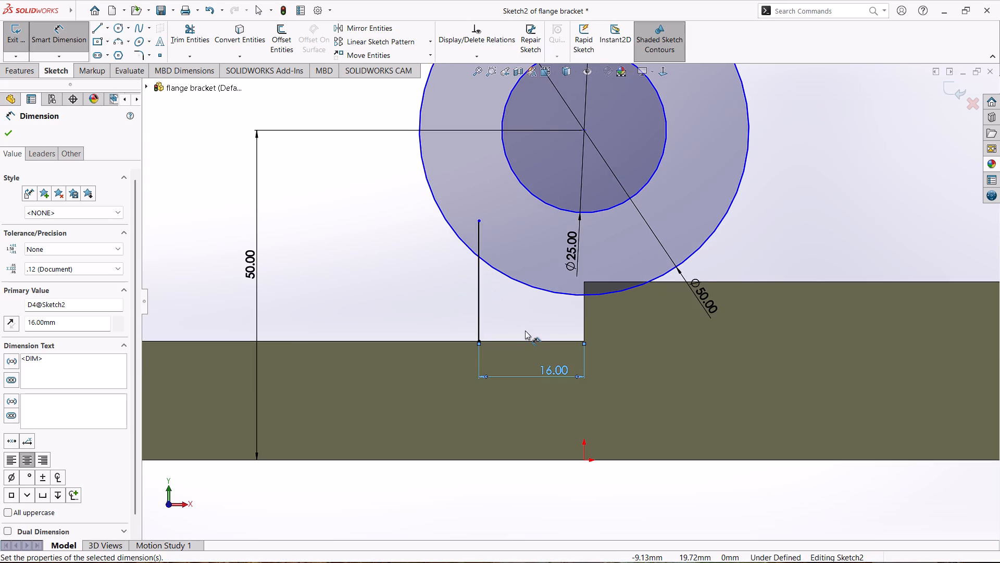
scroll(525, 331, "down", 1)
scroll(525, 331, "up", 1)
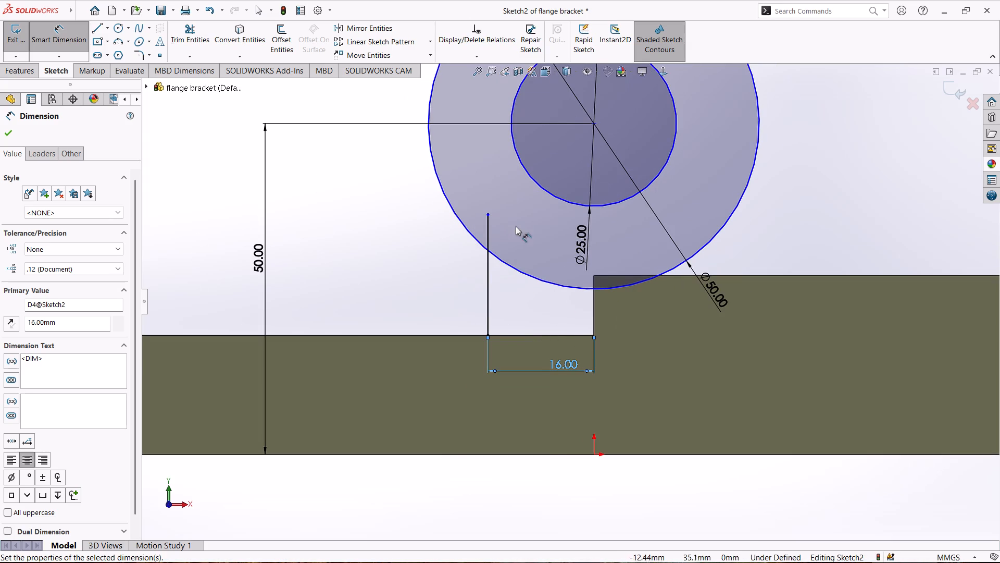
left_click(107, 31)
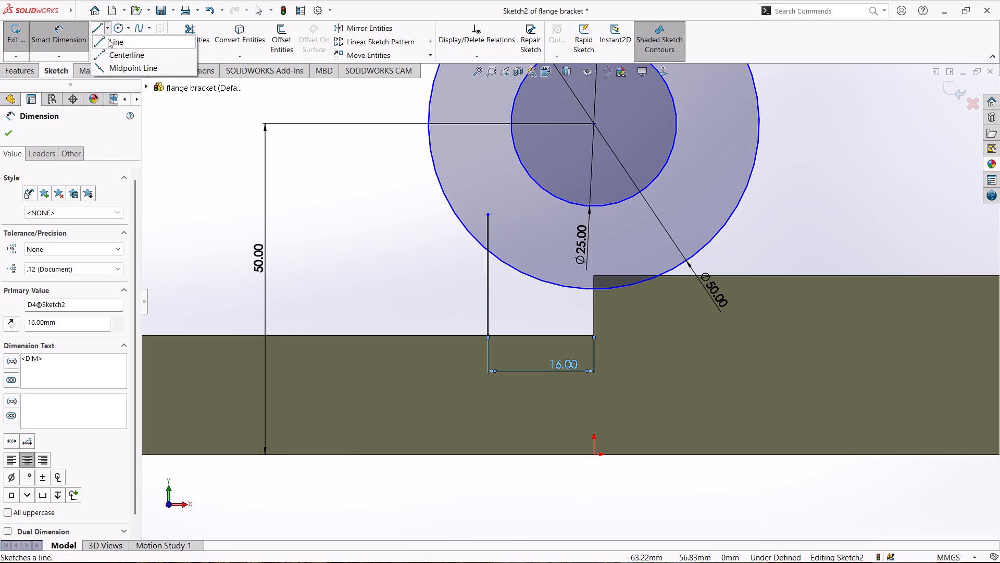
left_click(109, 53)
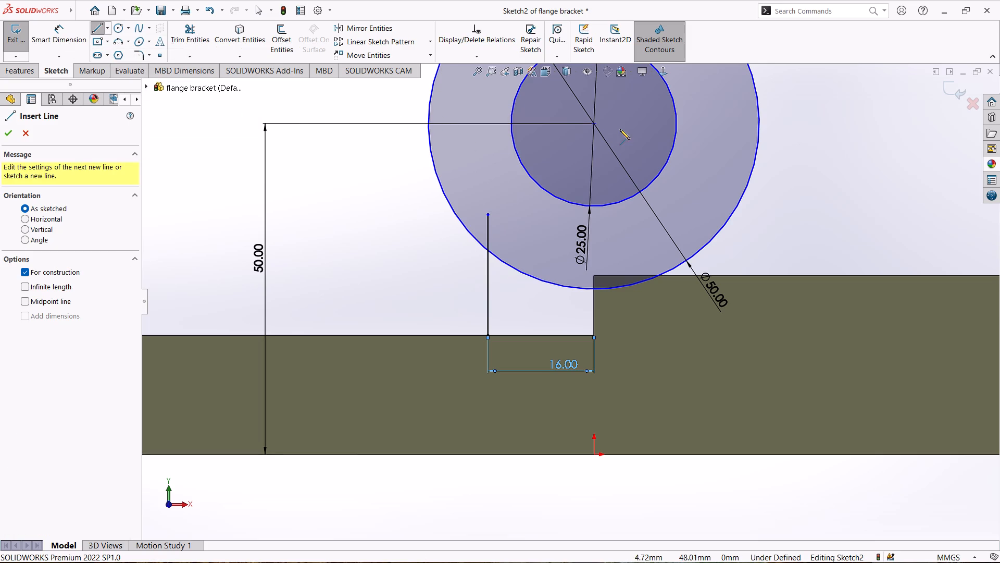
left_click(594, 124)
left_click(593, 456)
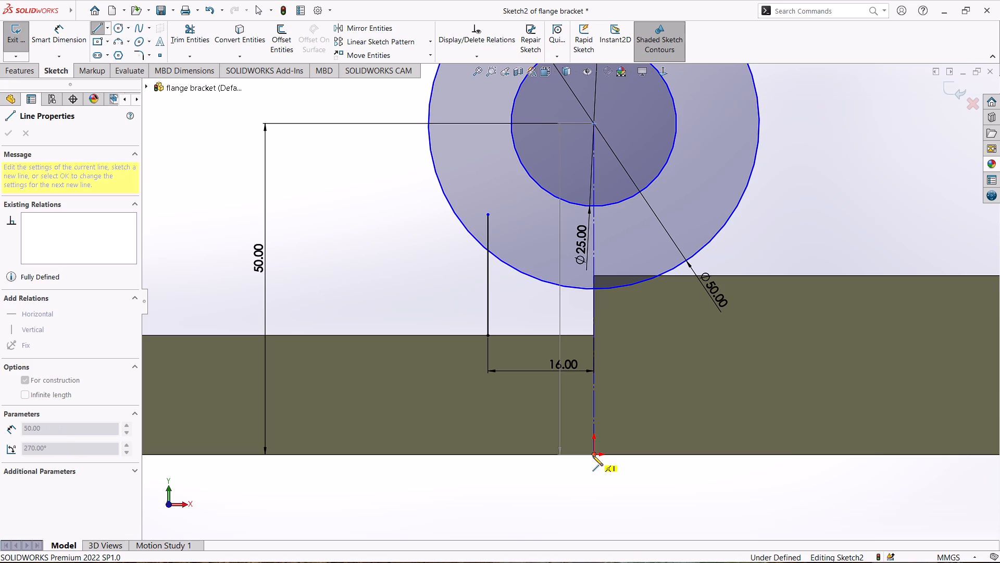
key("Escape")
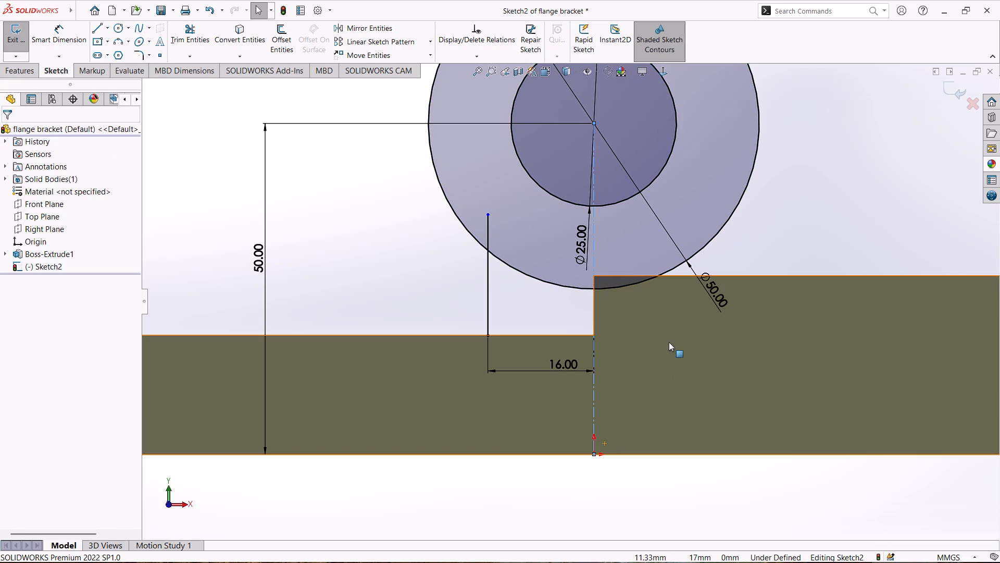
key("Escape")
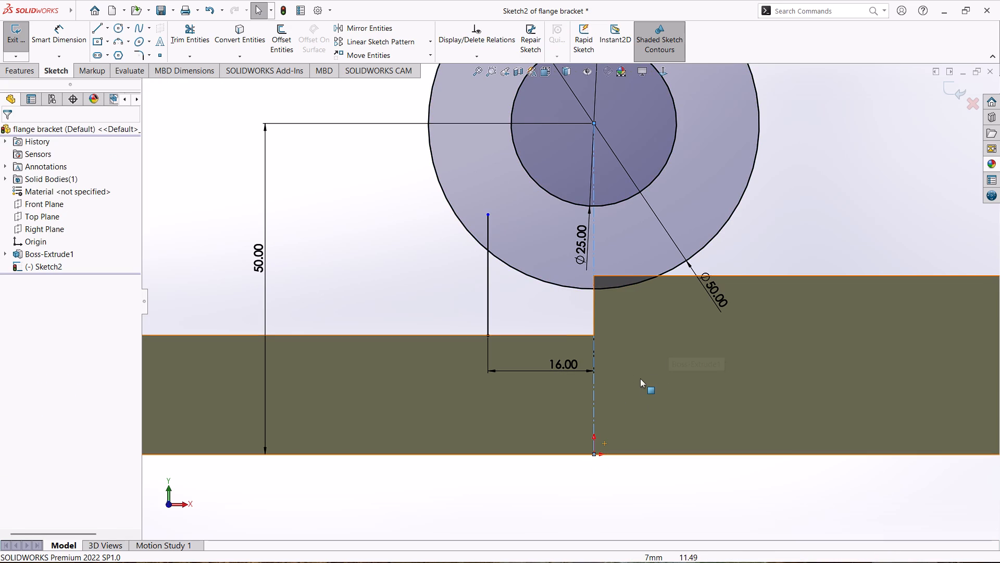
left_click(592, 399, "ctrl")
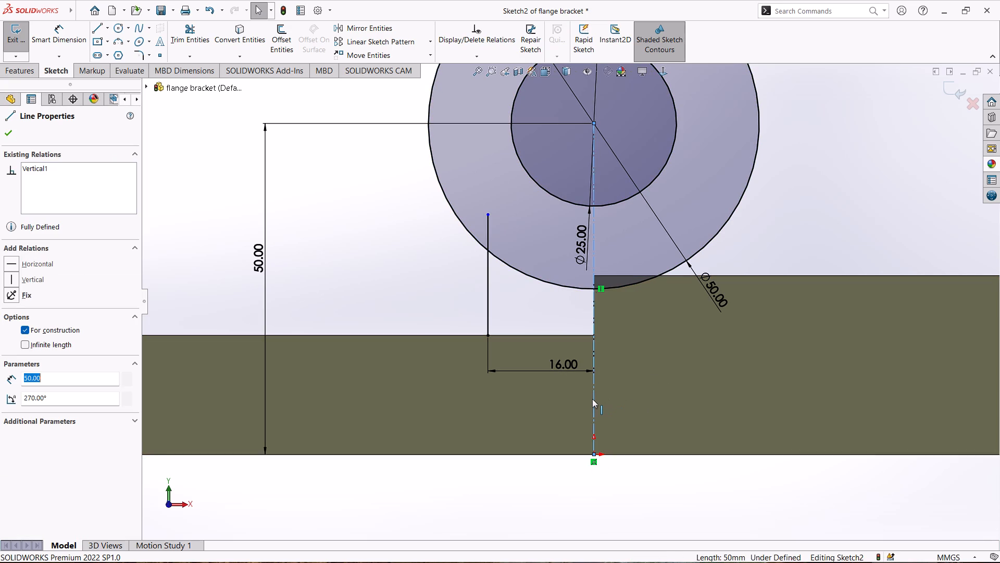
left_click(636, 352)
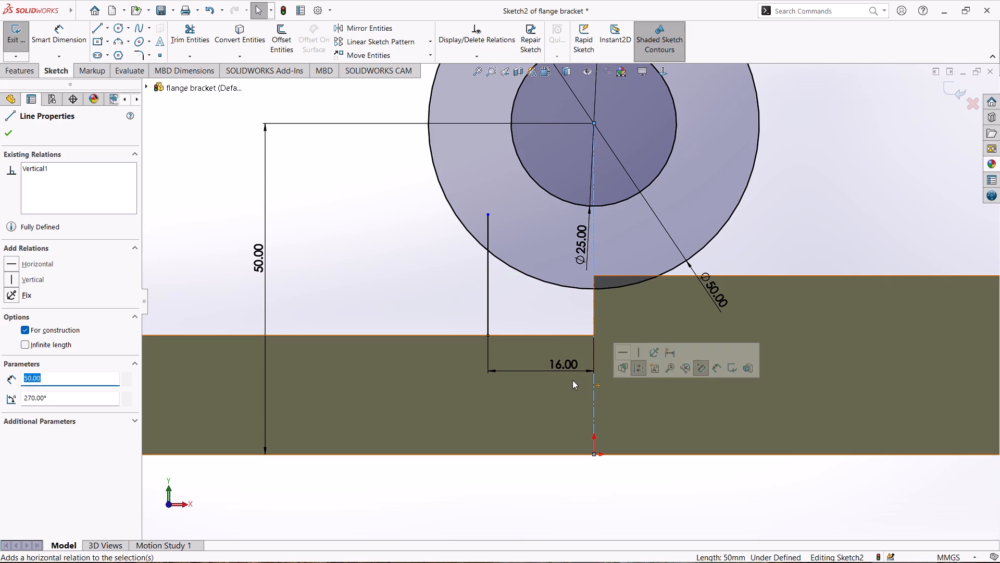
key("Escape")
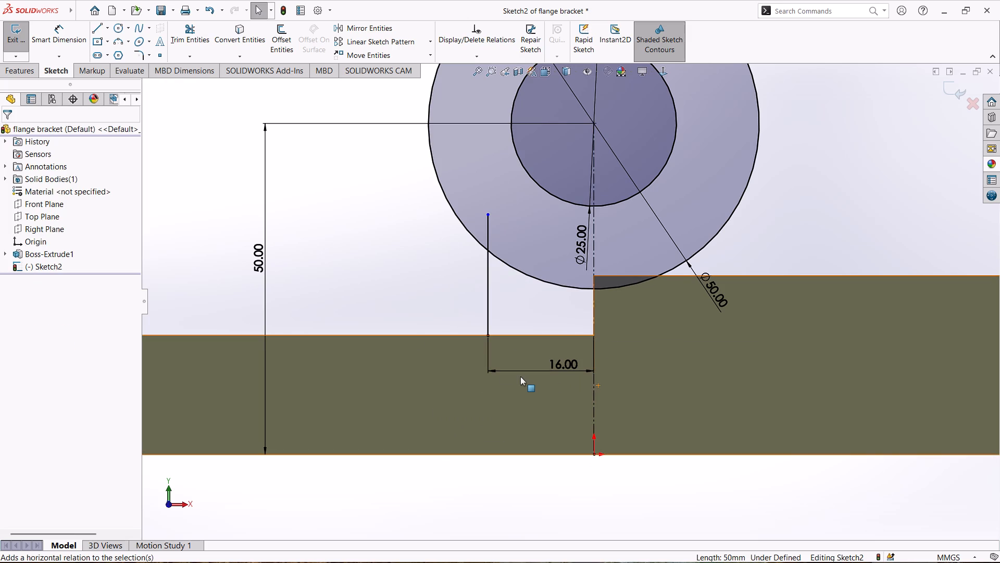
Sketch a 16 mm horizontal line from the vertical line's lower end to the inner corner of the step, ending on the centerline.
key("l")
key("Return")
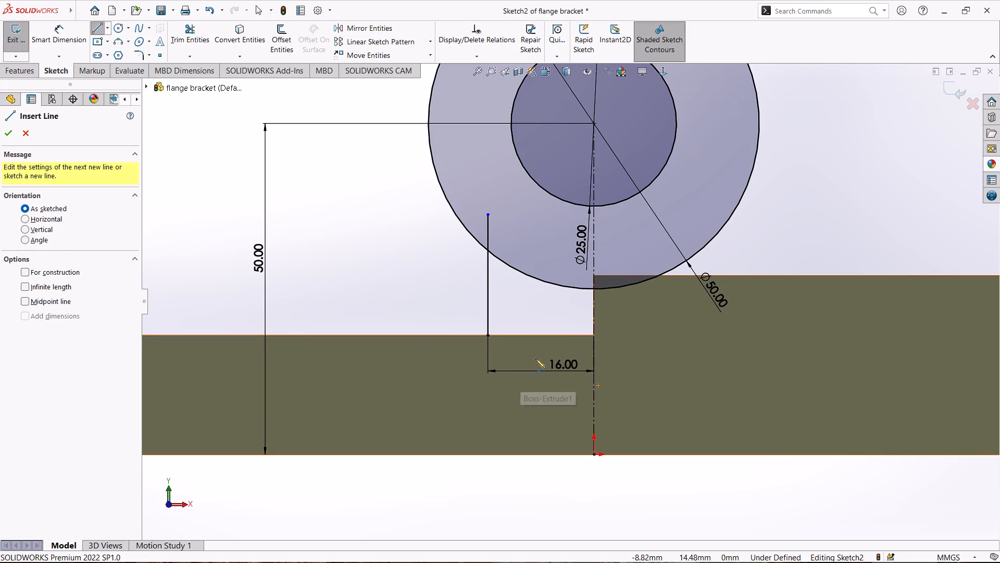
left_click(488, 337)
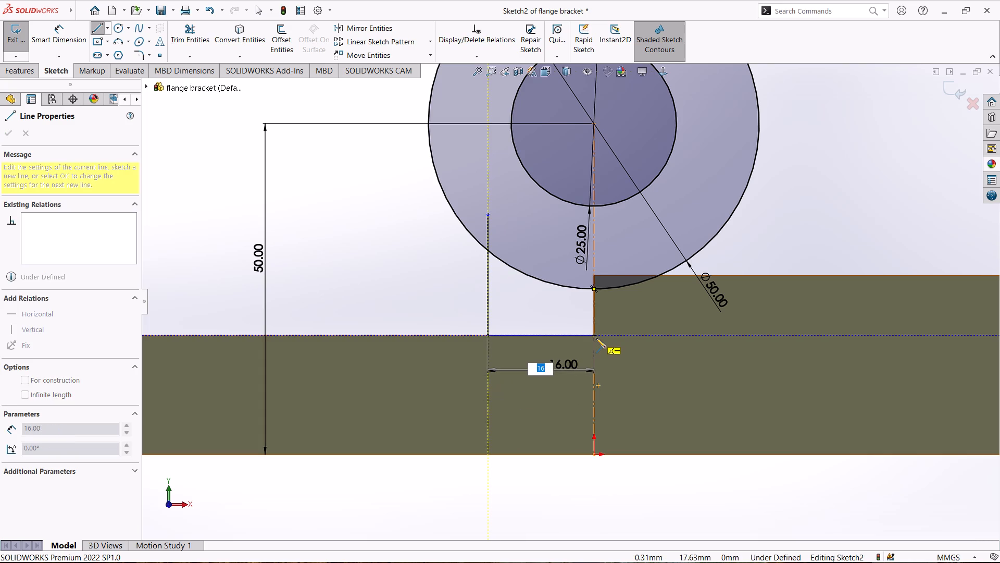
left_click(596, 338)
key("Escape")
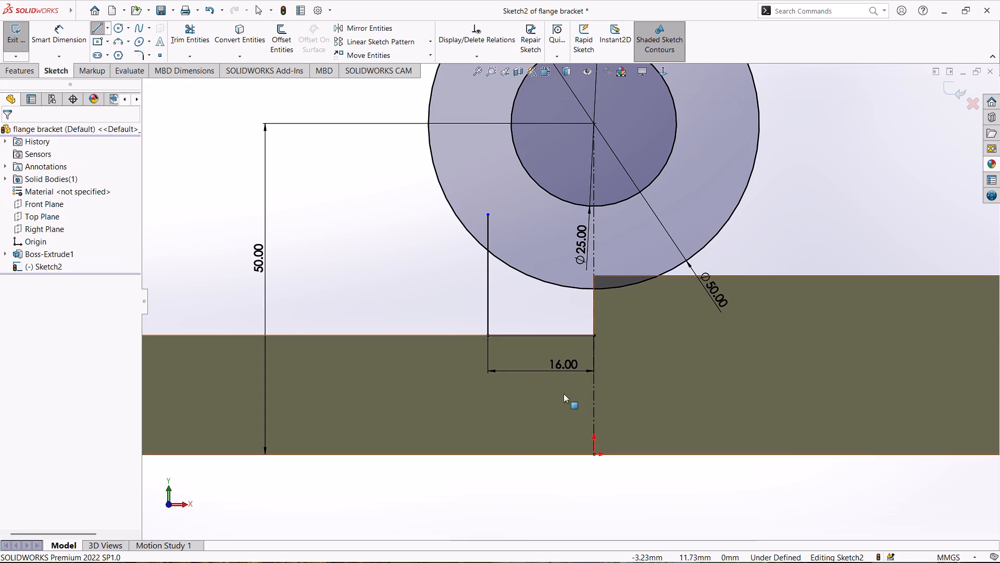
Trim away the upper part of the vertical line that lies inside the 50 mm circle.
key("t")
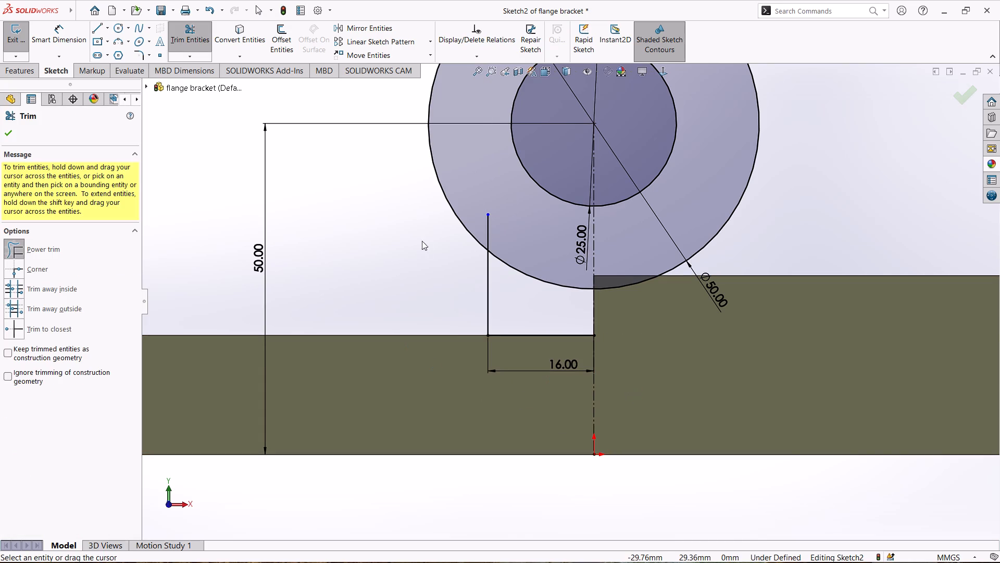
left_click_drag(512, 229, 480, 220)
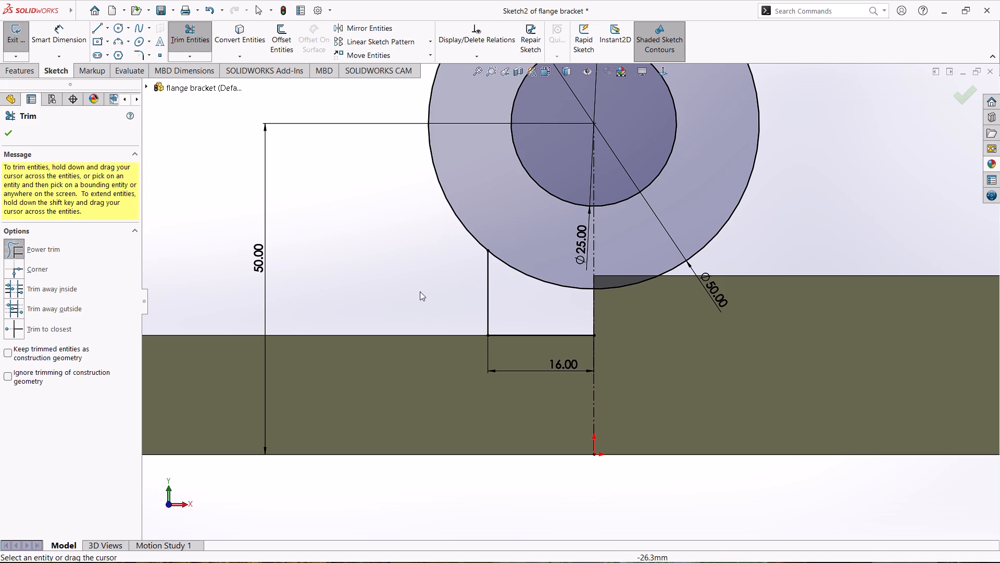
key("Escape")
Trim away the 50 mm circle's lower arc between the vertical line and the centerline.
key("t")
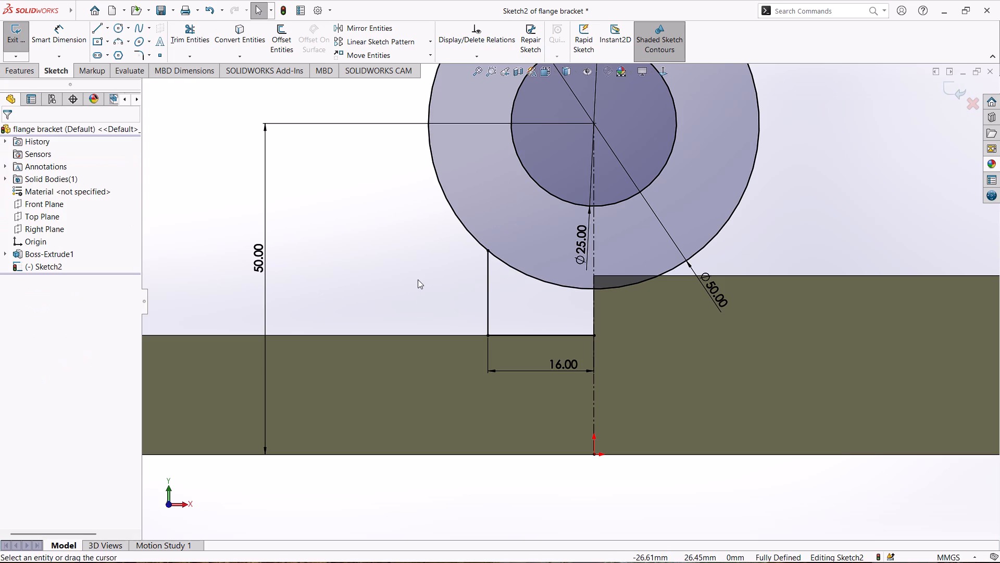
key("Escape")
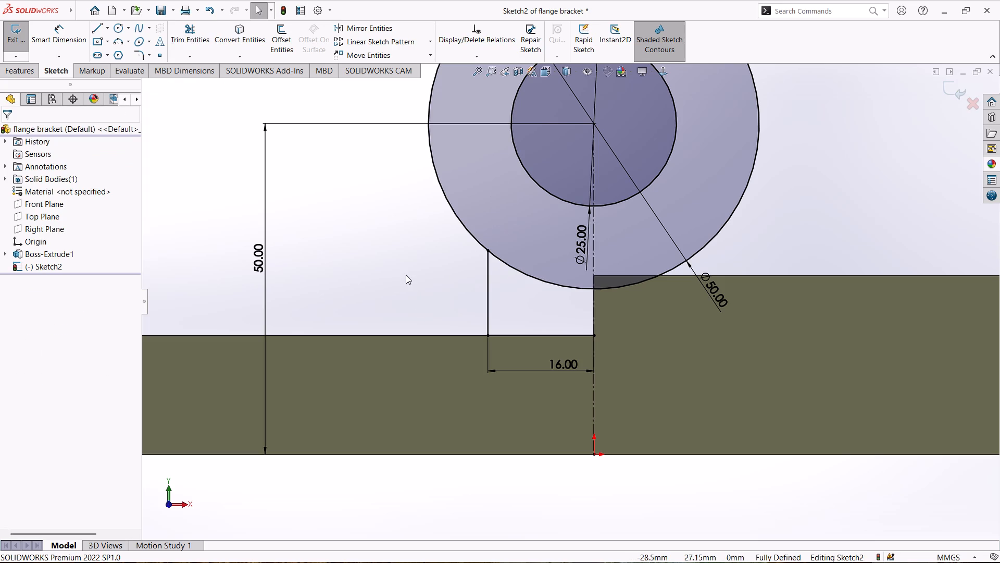
key("t")
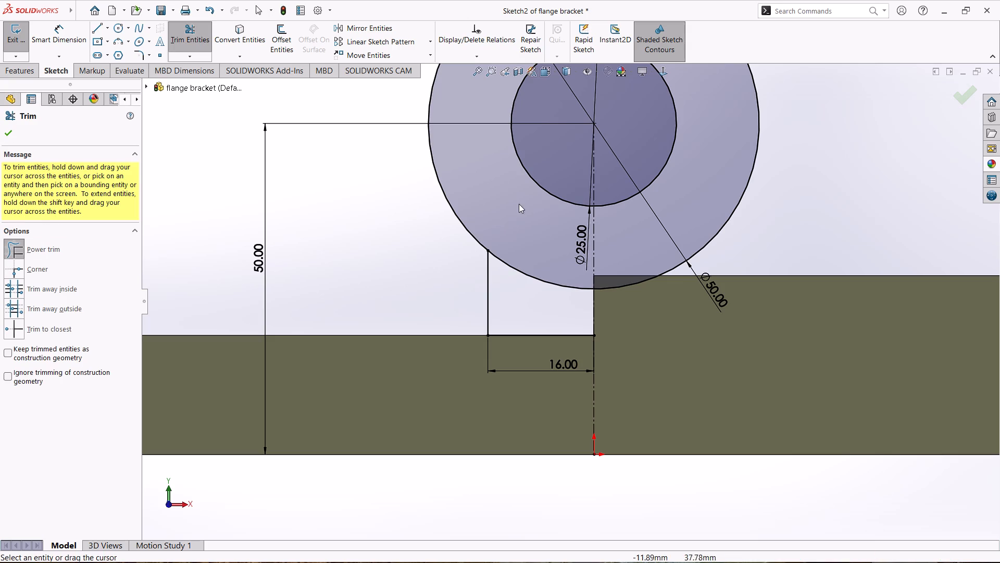
left_click_drag(523, 212, 529, 282)
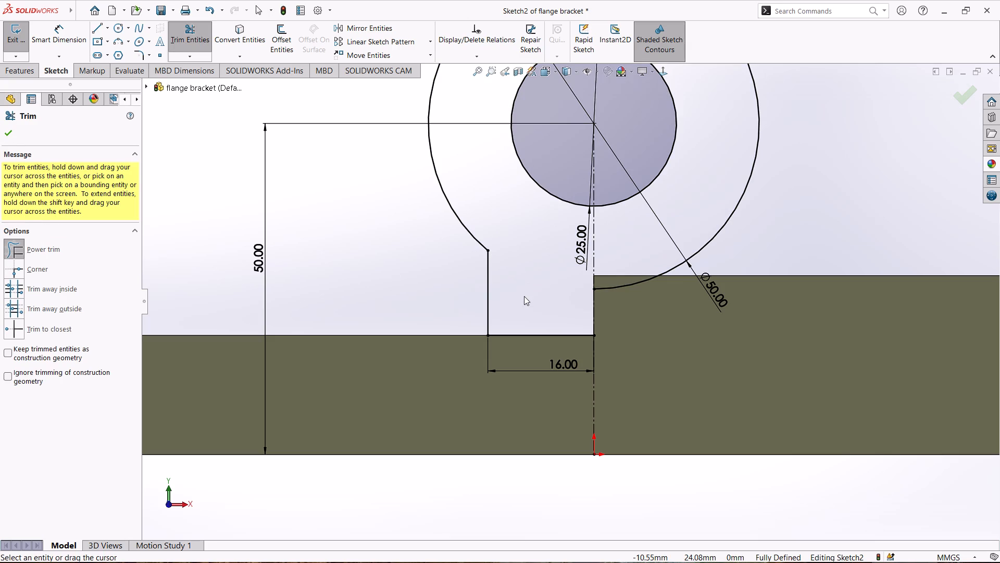
key("Escape")
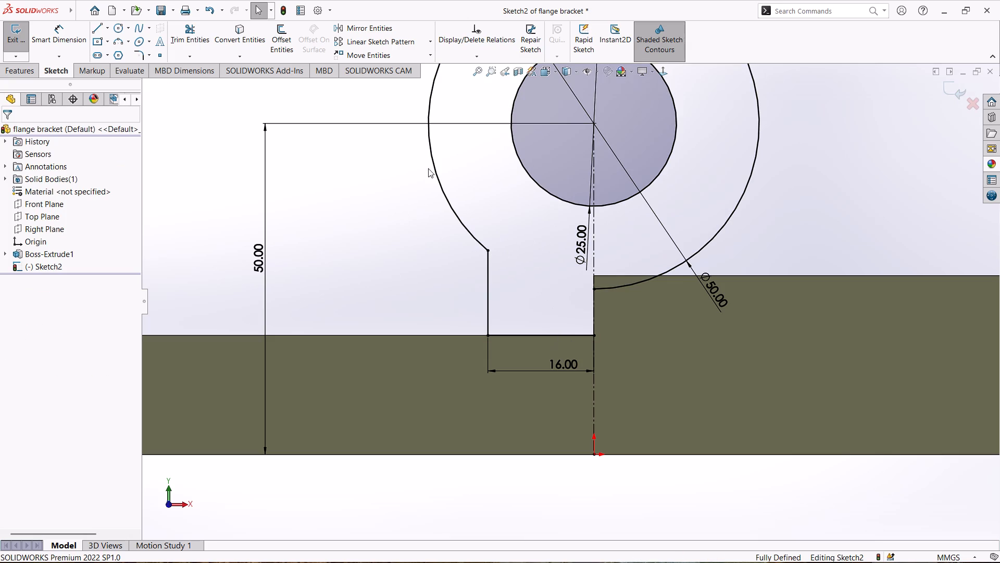
Mirror the neck's vertical side line and its 16 mm bottom line about the vertical centerline.
left_click(398, 29)
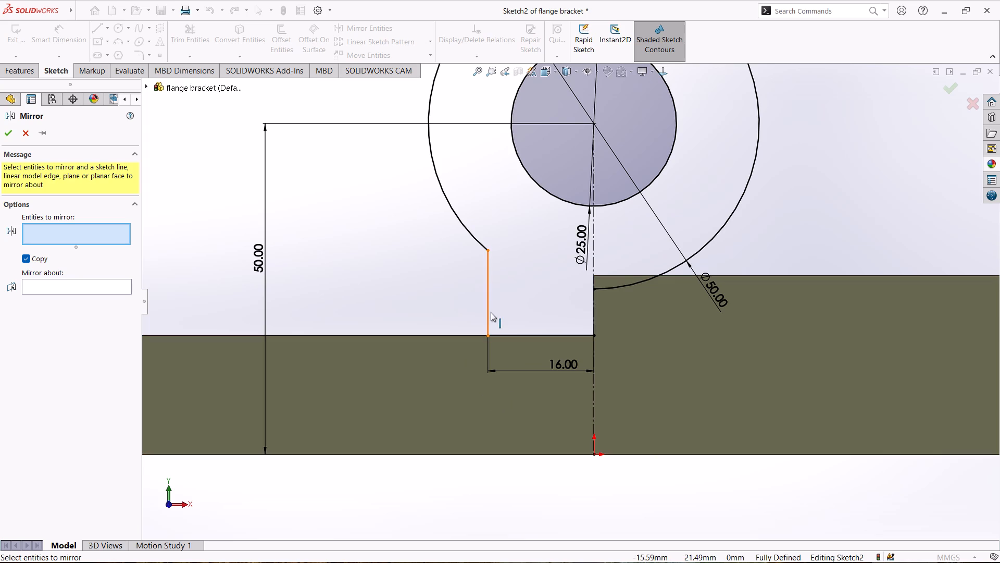
left_click(489, 312)
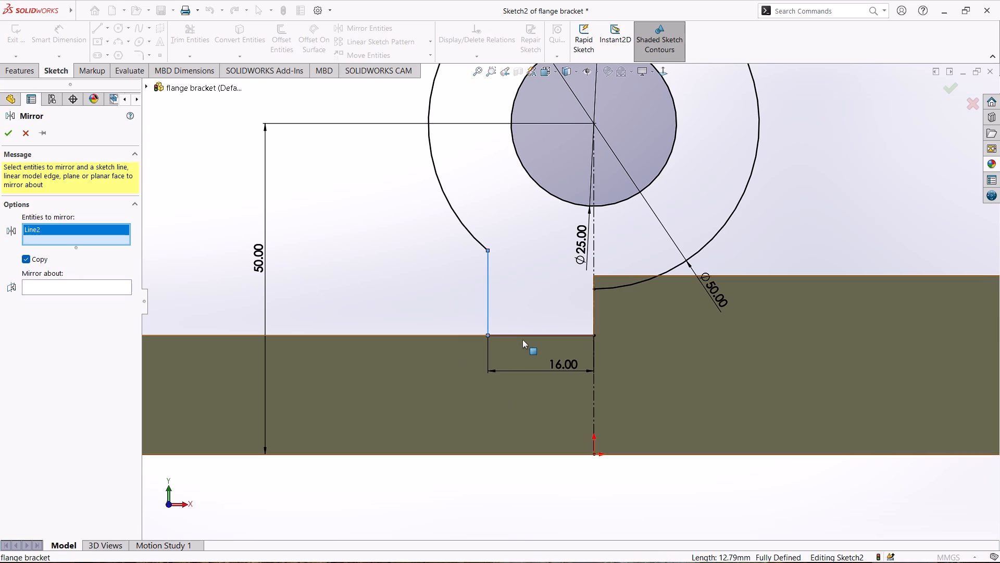
left_click(528, 334)
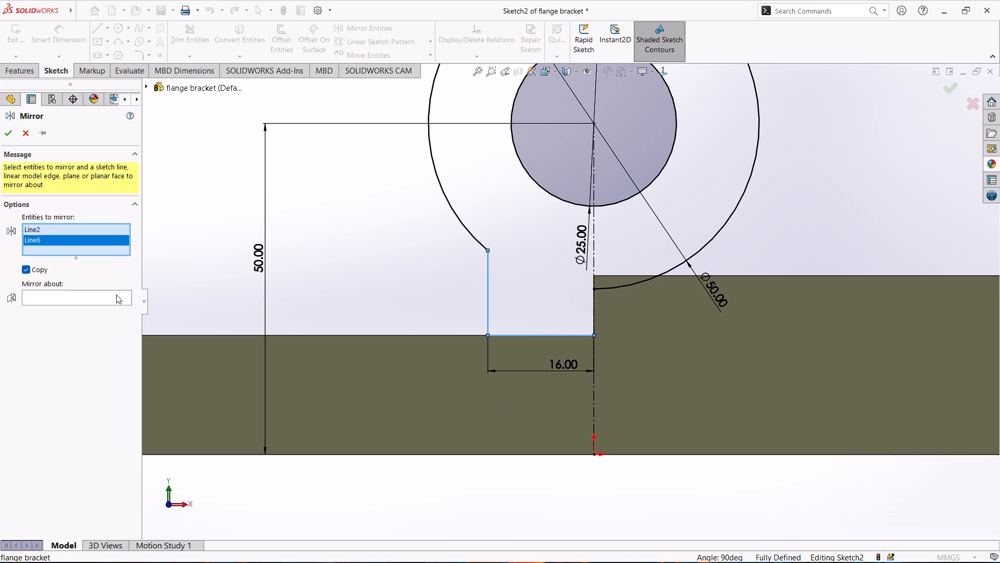
left_click(115, 294)
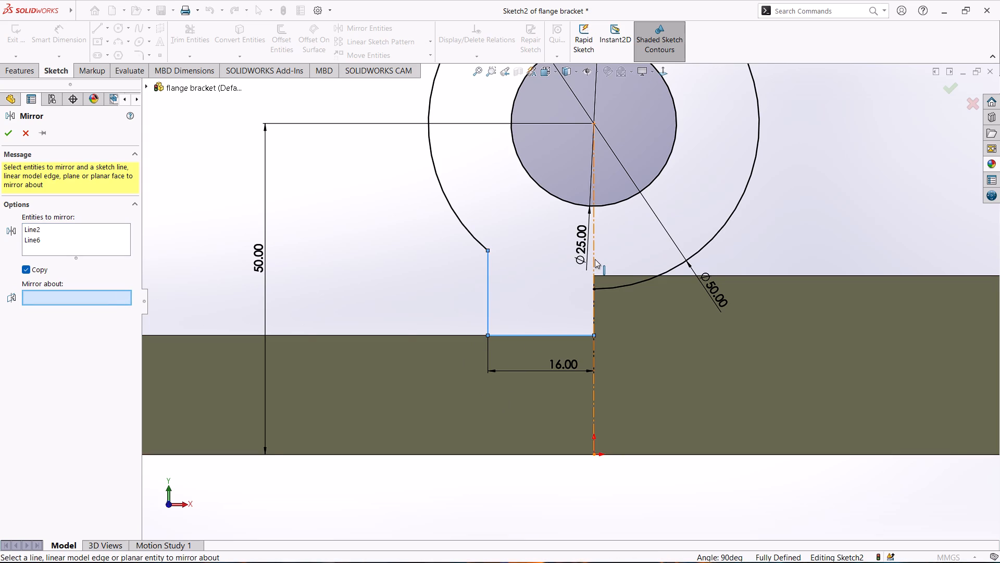
left_click(594, 259)
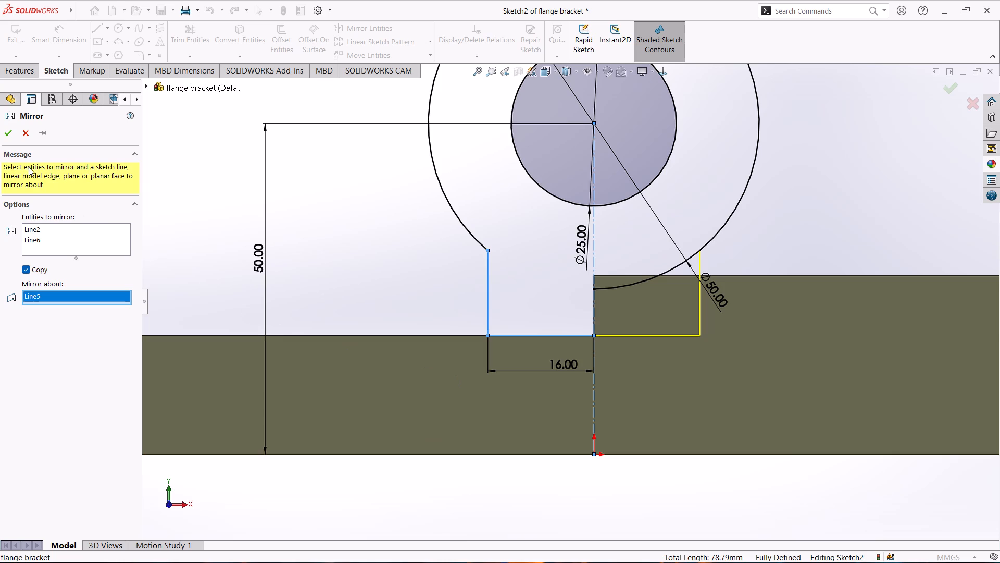
left_click(7, 136)
Trim away the 50 mm circle's remaining lower arc between the centerline and the mirrored neck line.
key("t")
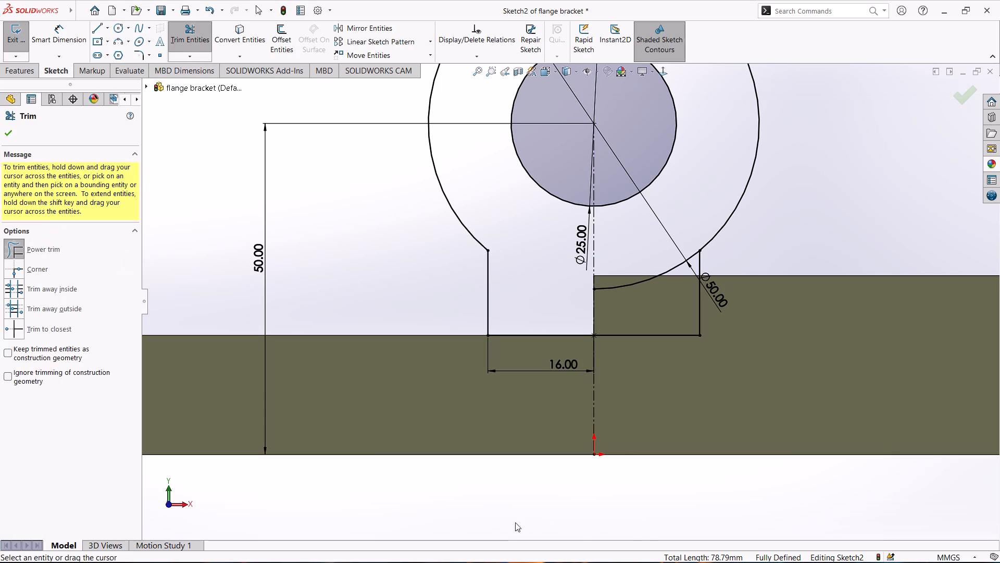
left_click_drag(629, 259, 633, 291)
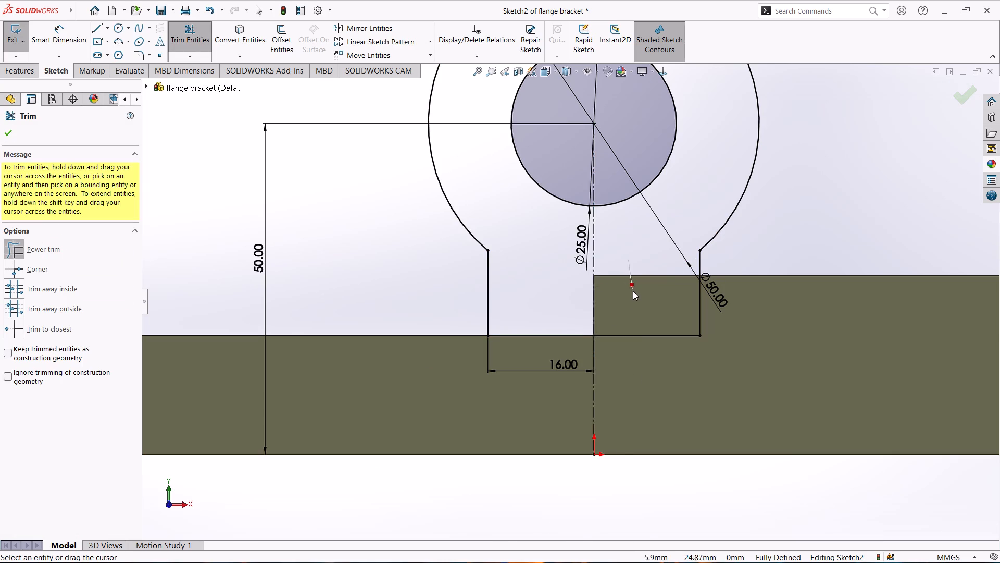
left_click_drag(633, 291, 633, 291)
scroll(433, 310, "down", 2)
scroll(431, 310, "up", 4)
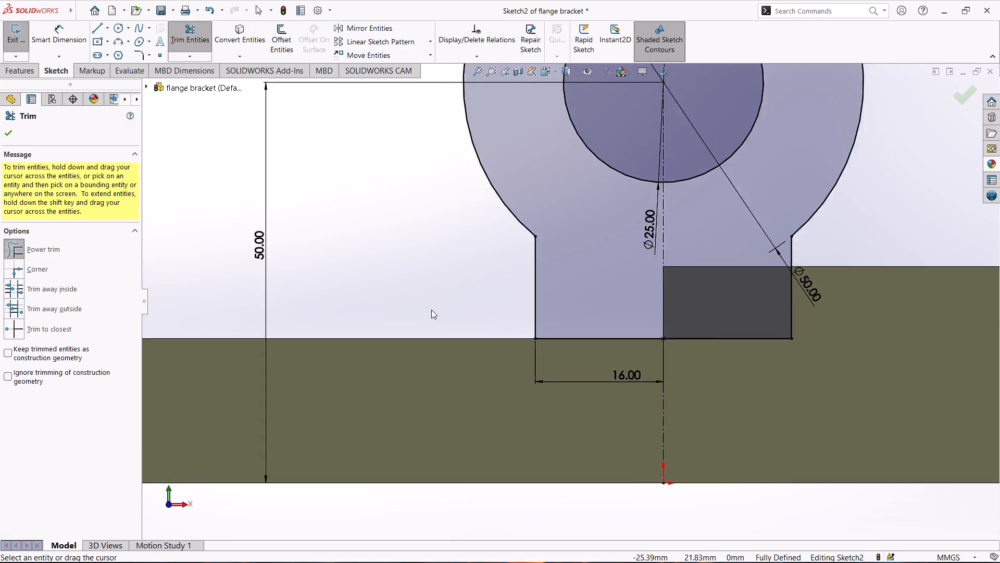
middle_click_drag(431, 310, 505, 345)
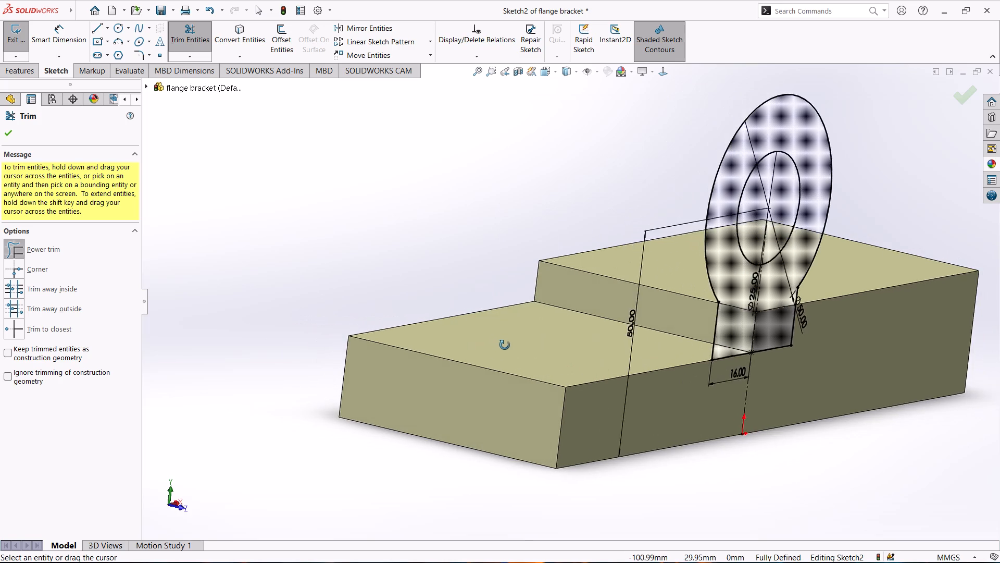
middle_click_drag(505, 345, 493, 345)
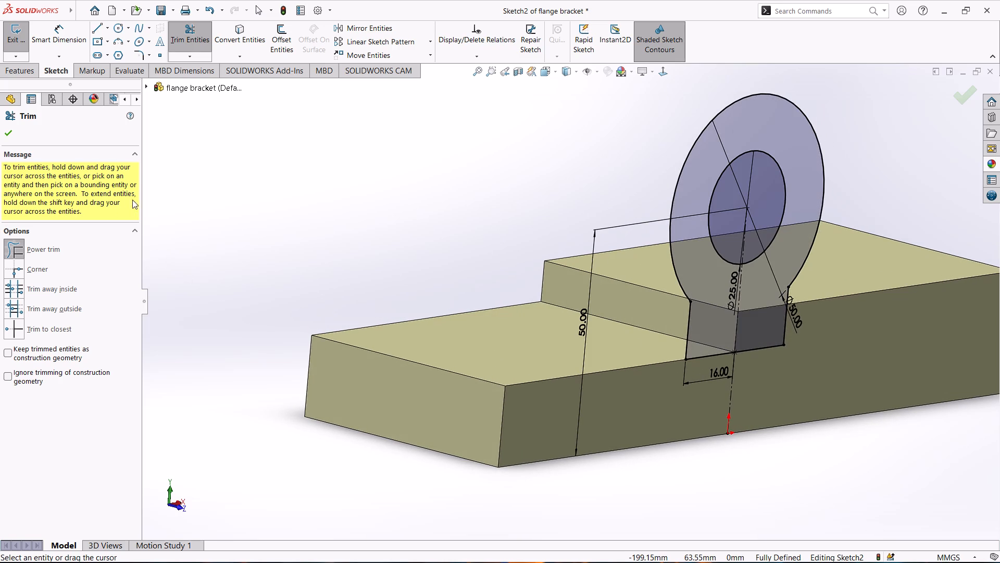
left_click(6, 131)
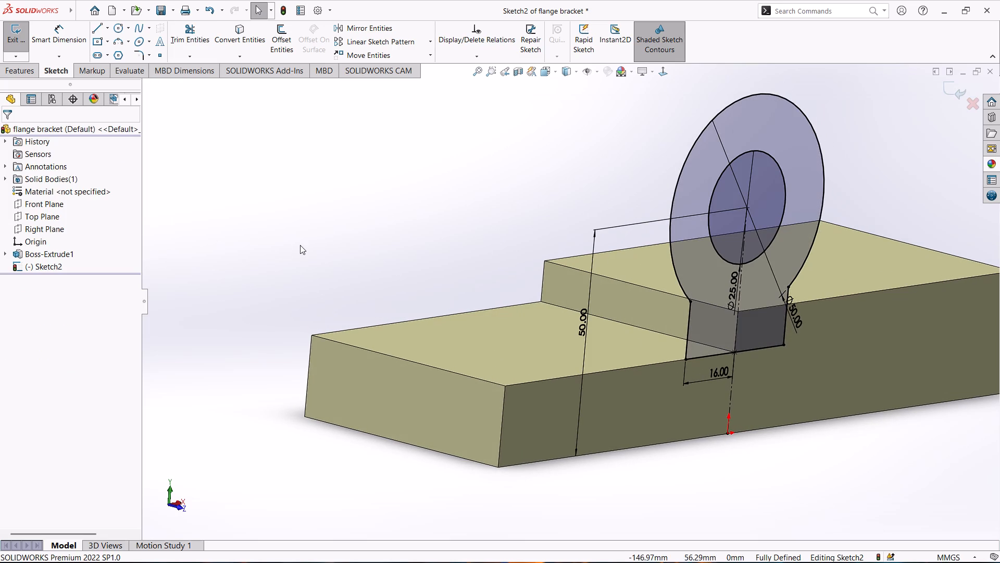
Exit the sketch and extrude the boss profile 56 mm blind in the reversed direction, across the base, merging the result.
left_click(6, 39)
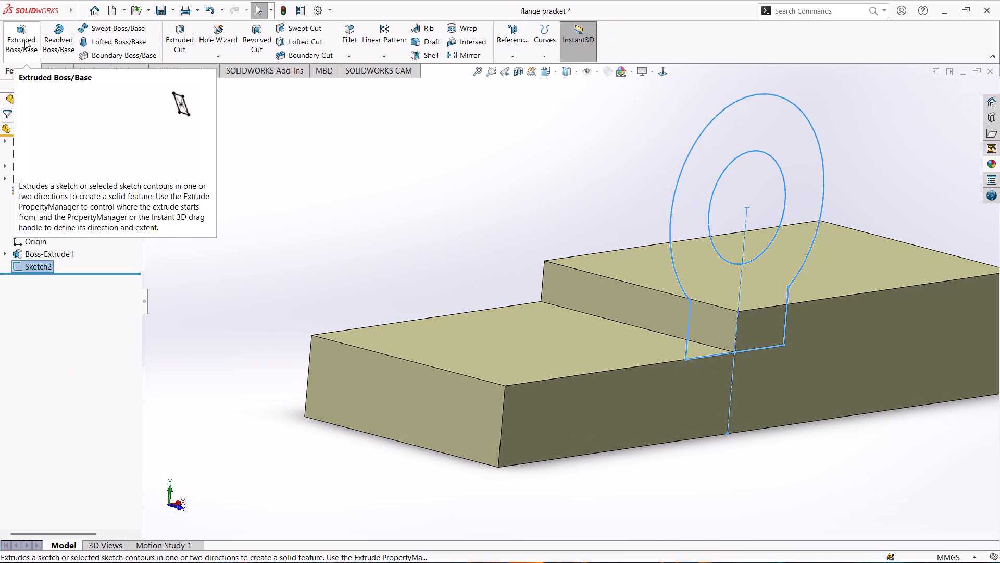
left_click(19, 41)
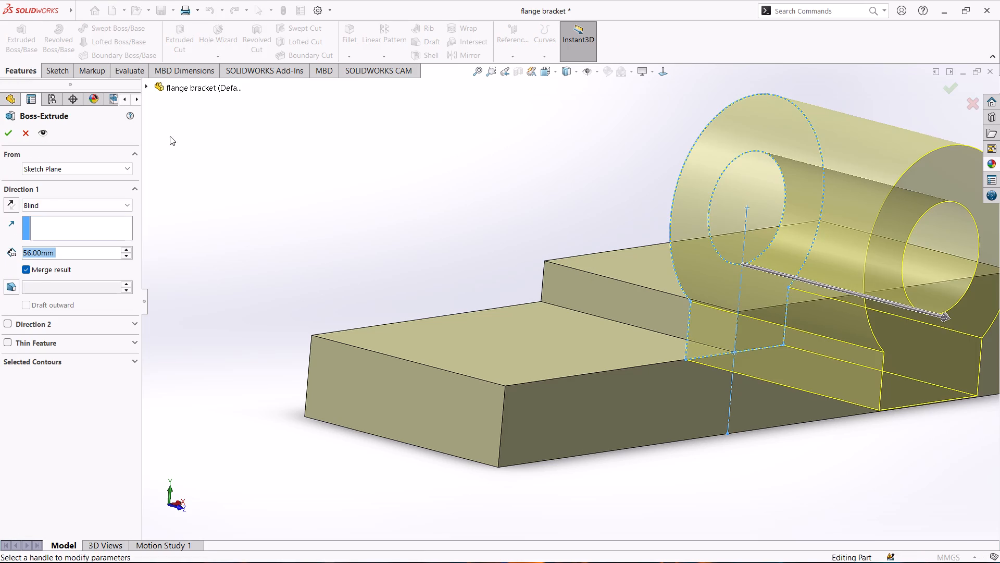
left_click(7, 204)
middle_click_drag(295, 222, 356, 279)
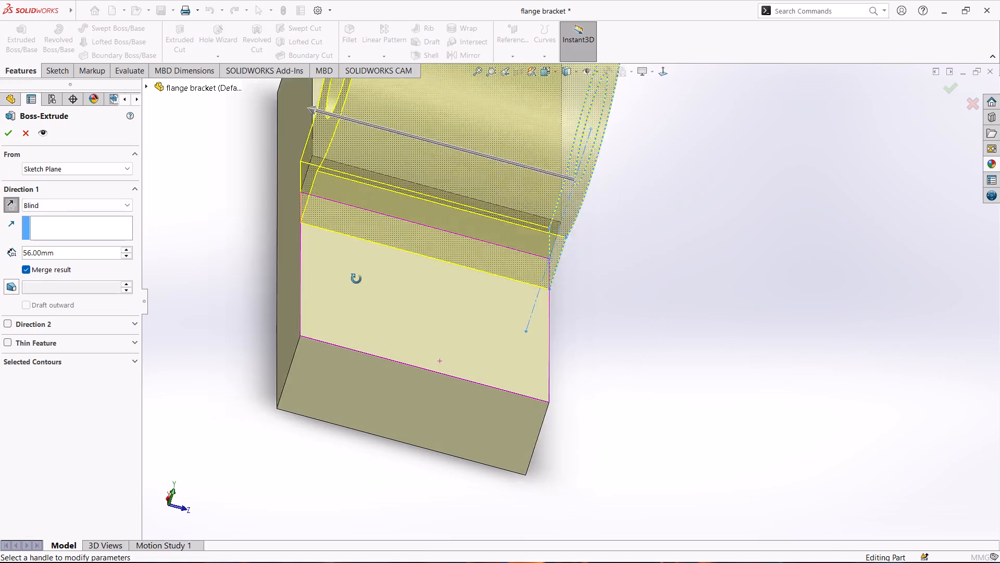
middle_click_drag(356, 279, 308, 272)
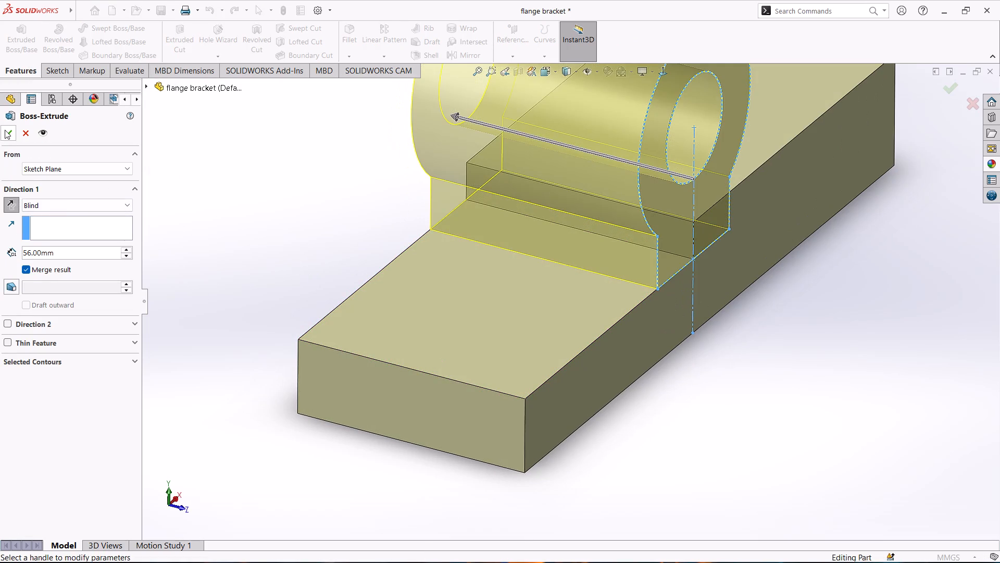
left_click(5, 130)
scroll(699, 347, "down", 2)
scroll(695, 345, "up", 3)
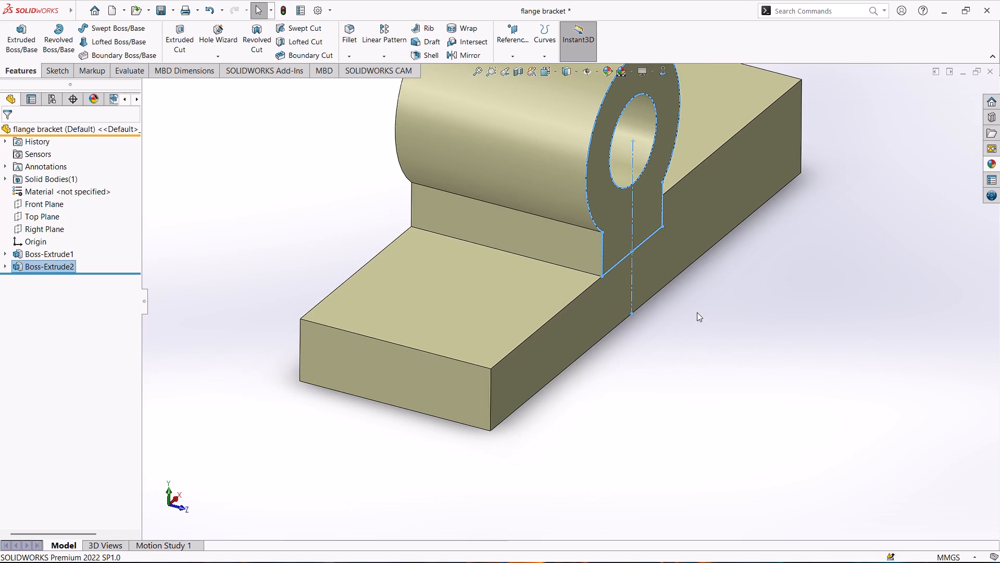
left_click(697, 312)
Fillet both edges where the neck meets the base's upper faces with a 2 mm radius.
scroll(704, 244, "down", 3)
scroll(704, 244, "up", 3)
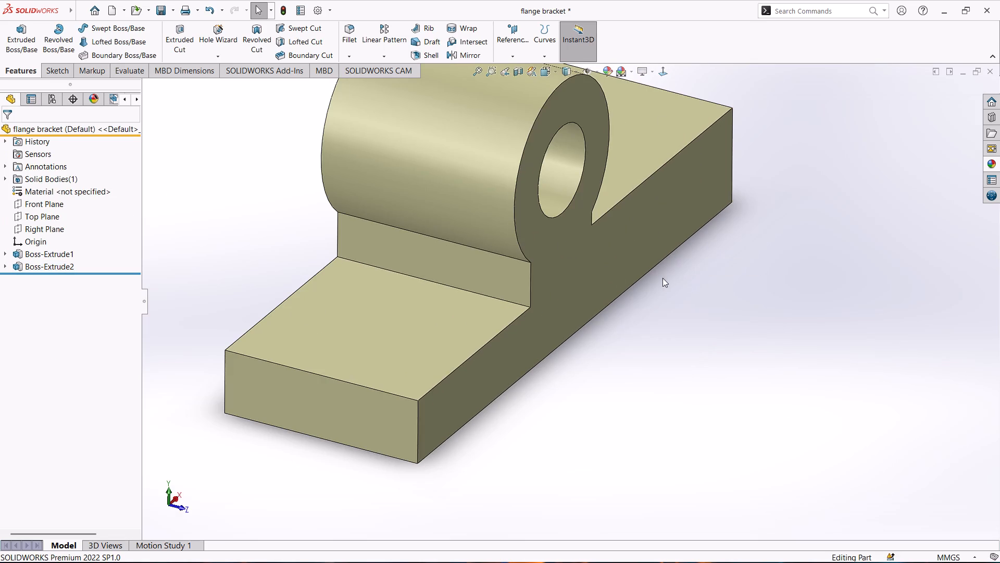
scroll(407, 180, "down", 4)
scroll(407, 181, "up", 4)
middle_click_drag(852, 407, 798, 420)
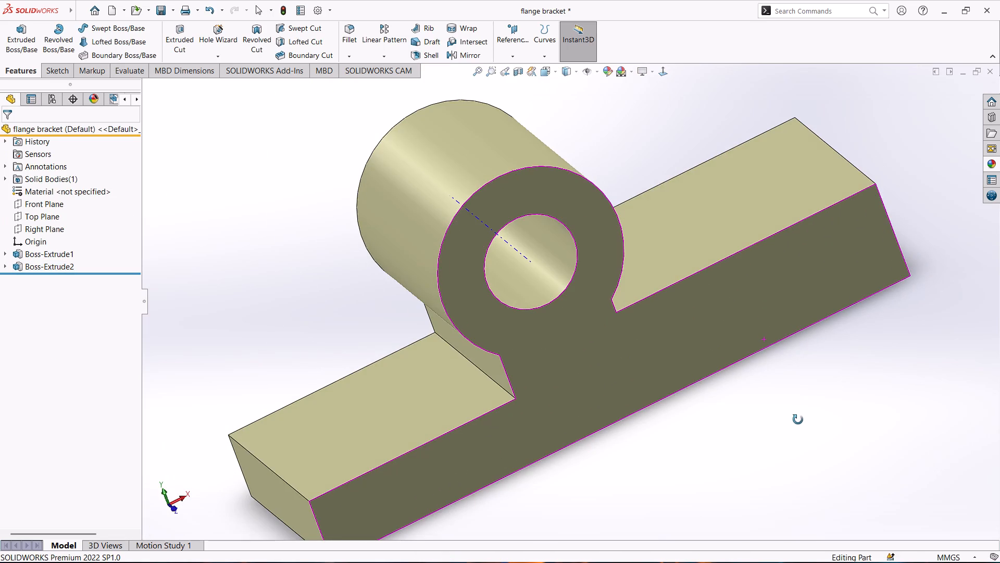
middle_click_drag(798, 420, 811, 395)
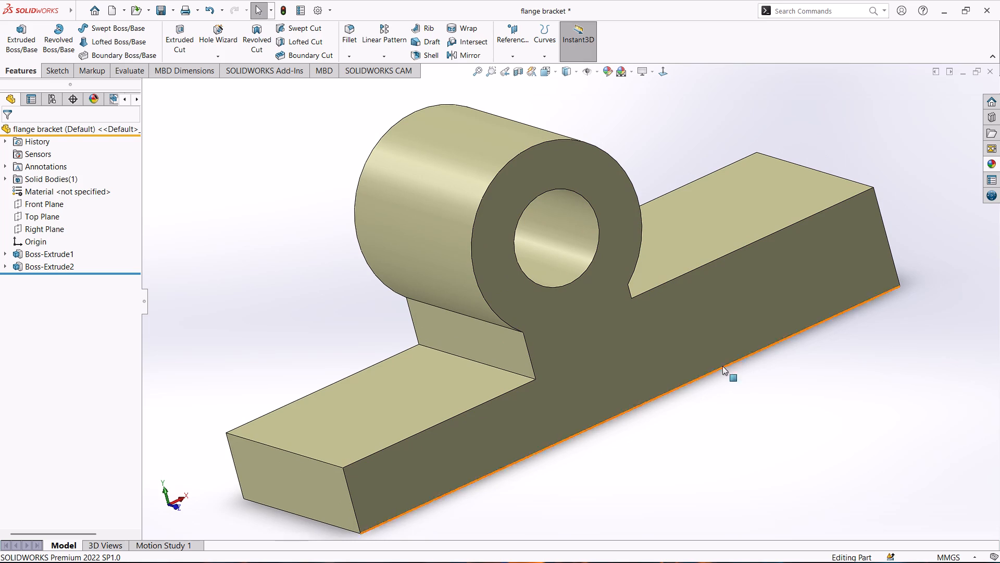
left_click(491, 365)
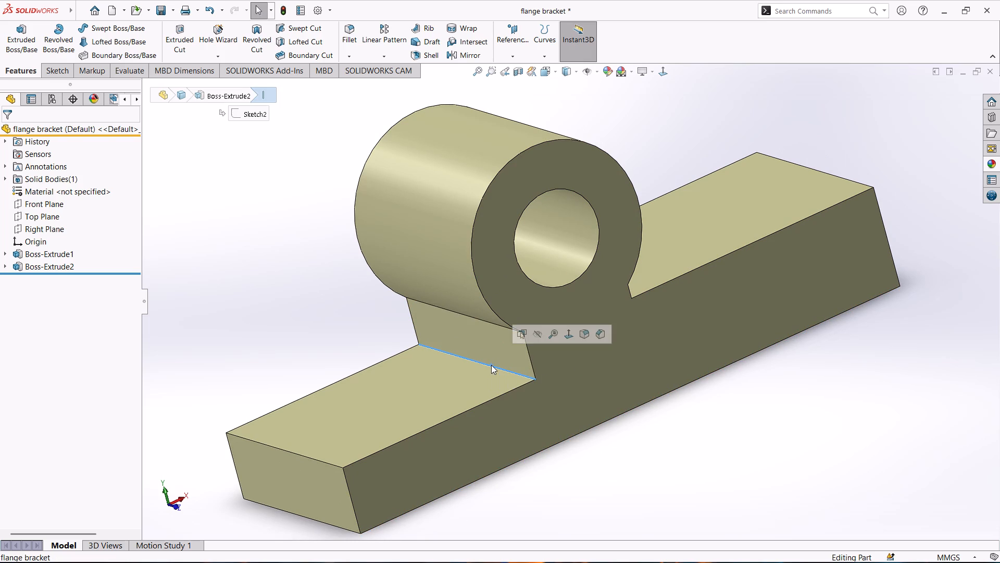
left_click(589, 338)
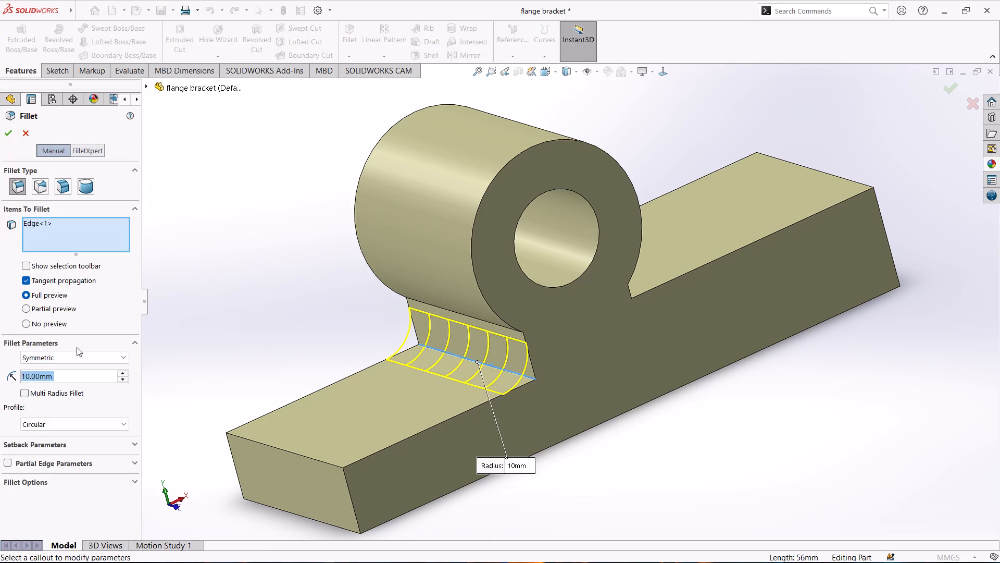
key("2")
key("Return")
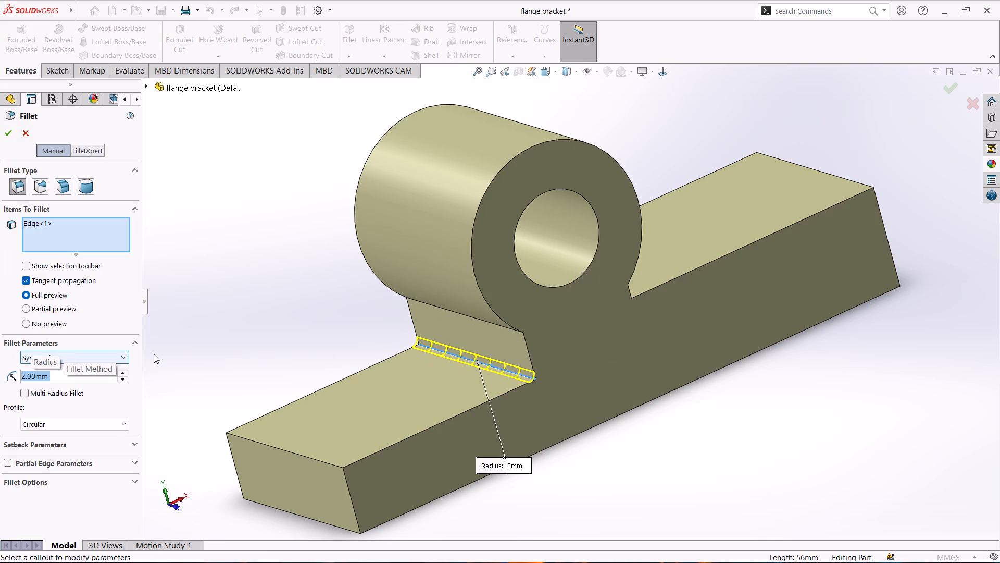
middle_click_drag(701, 423, 598, 516)
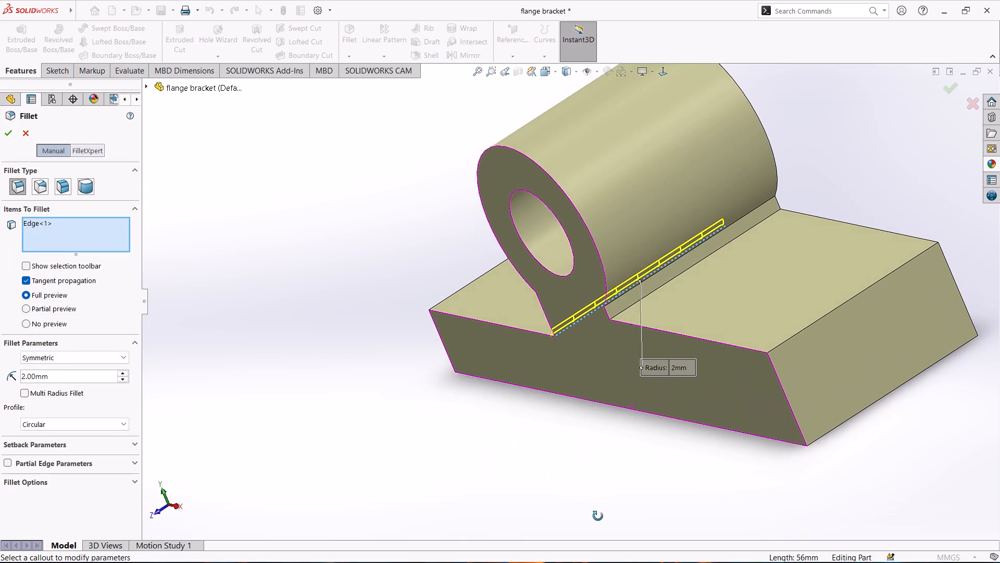
middle_click_drag(598, 516, 598, 516)
left_click(647, 297)
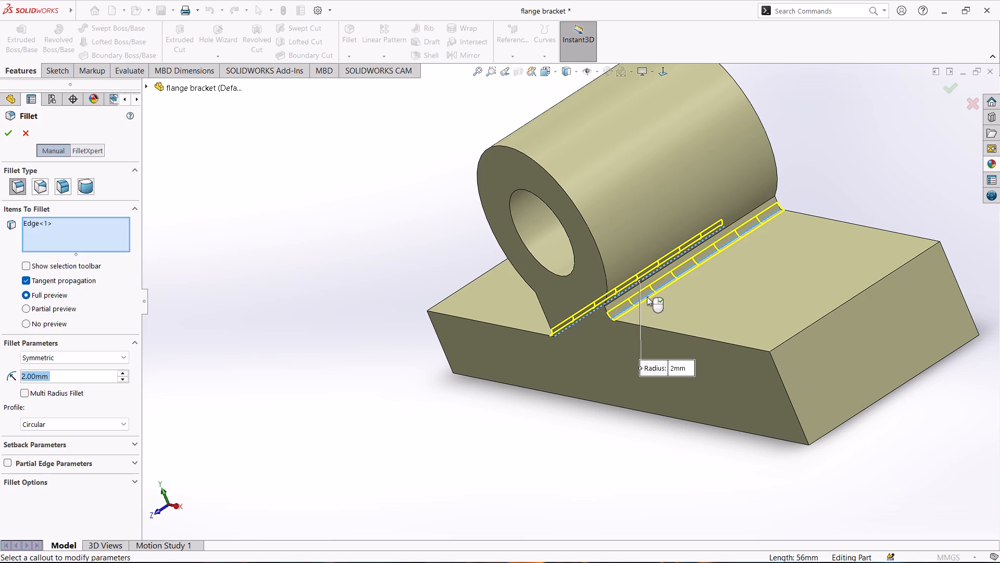
left_click(7, 133)
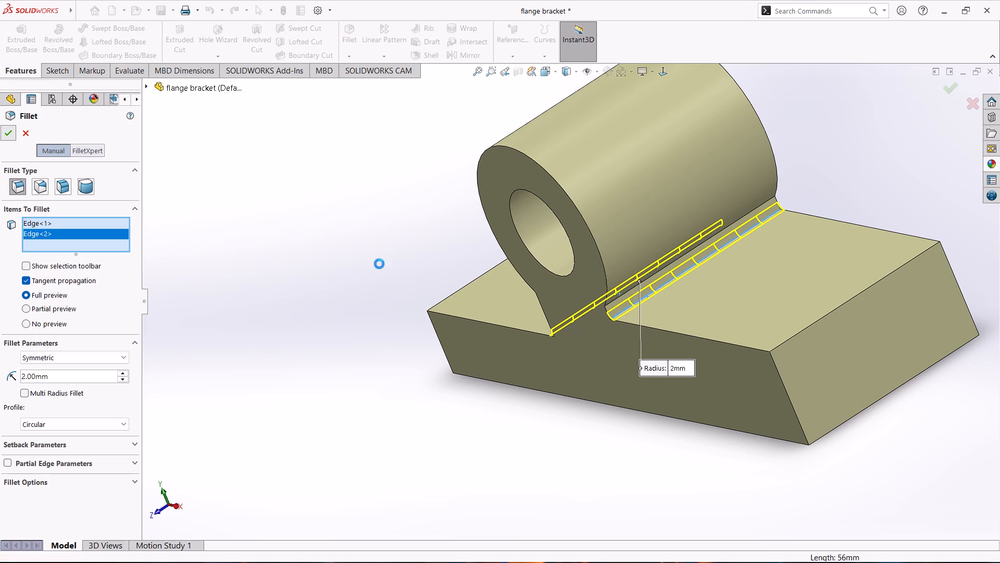
Examine the neck fillets and the overall bracket shape from several angles.
scroll(361, 257, "down", 3)
scroll(361, 257, "up", 4)
scroll(520, 289, "up", 1)
scroll(826, 324, "down", 4)
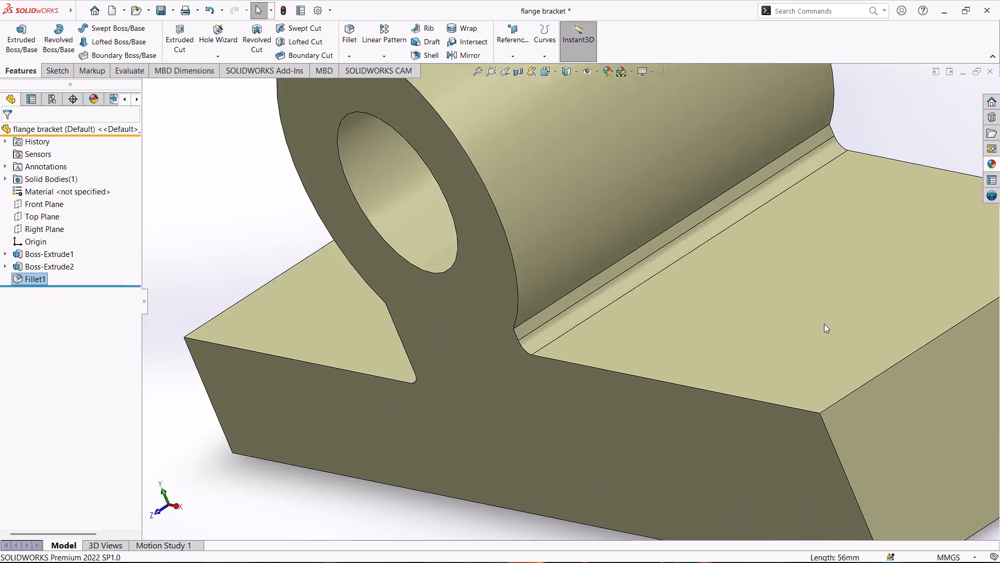
scroll(824, 324, "up", 4)
middle_click_drag(315, 198, 460, 222)
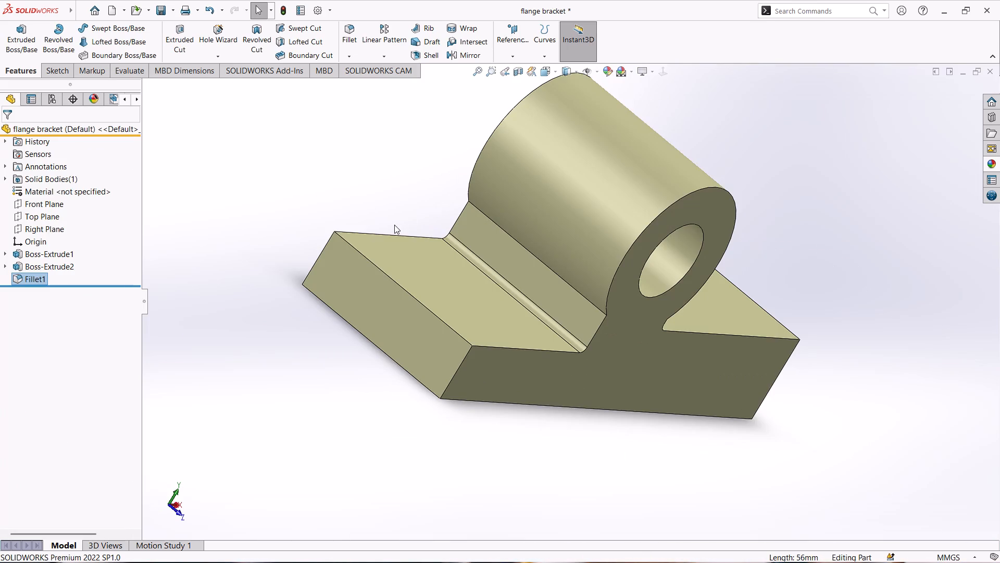
middle_click_drag(398, 224, 330, 167)
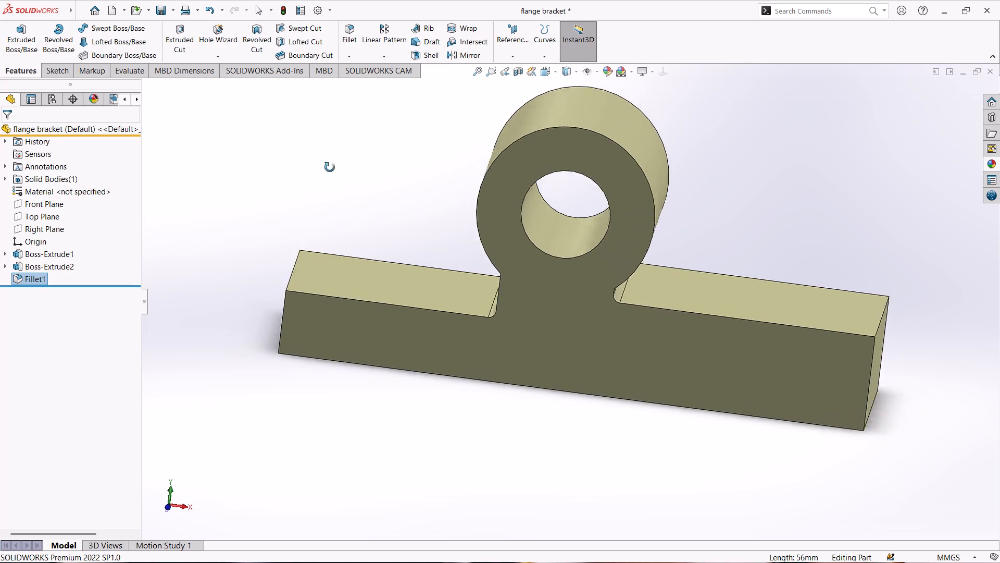
middle_click_drag(330, 167, 315, 200)
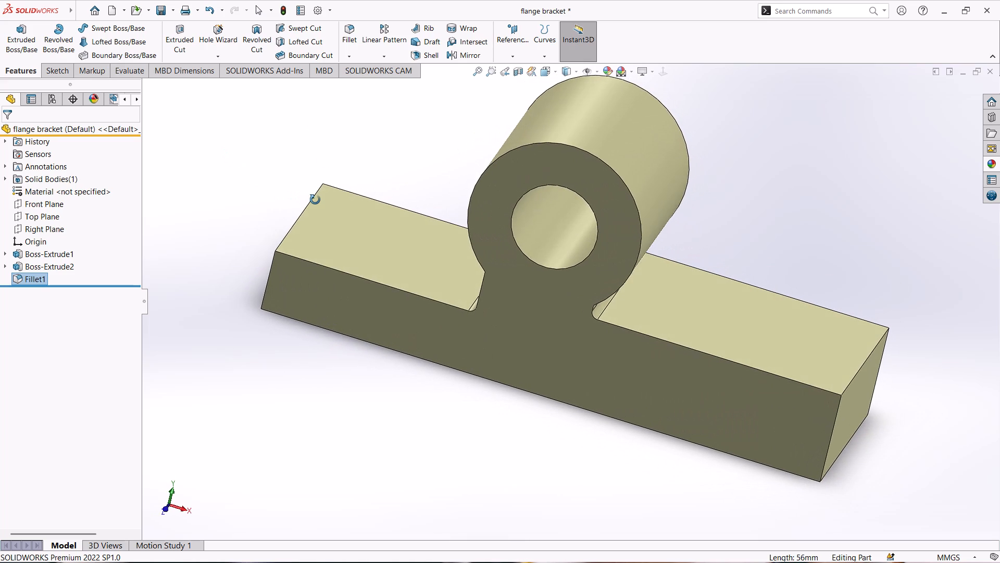
middle_click_drag(315, 200, 323, 207)
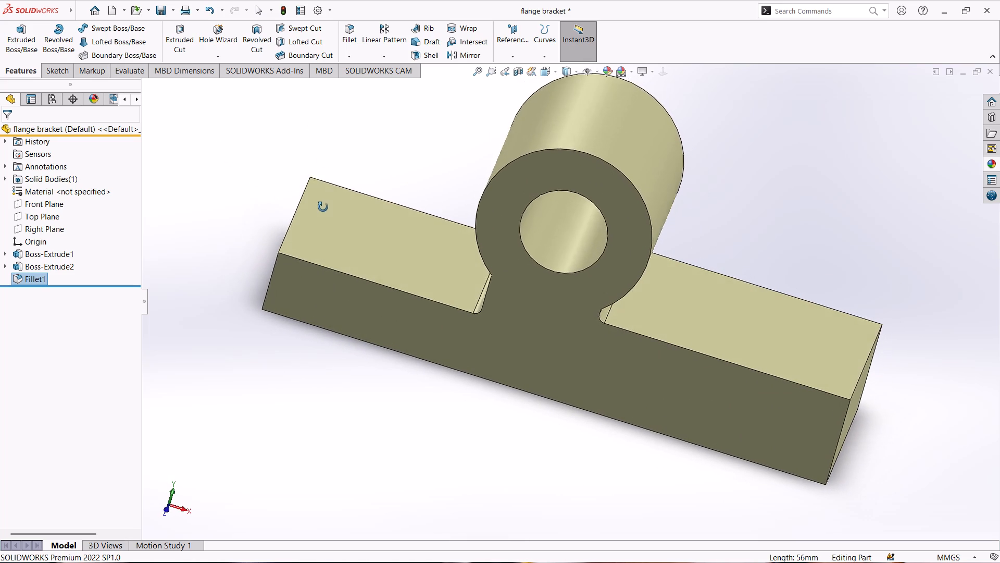
middle_click_drag(323, 207, 337, 232)
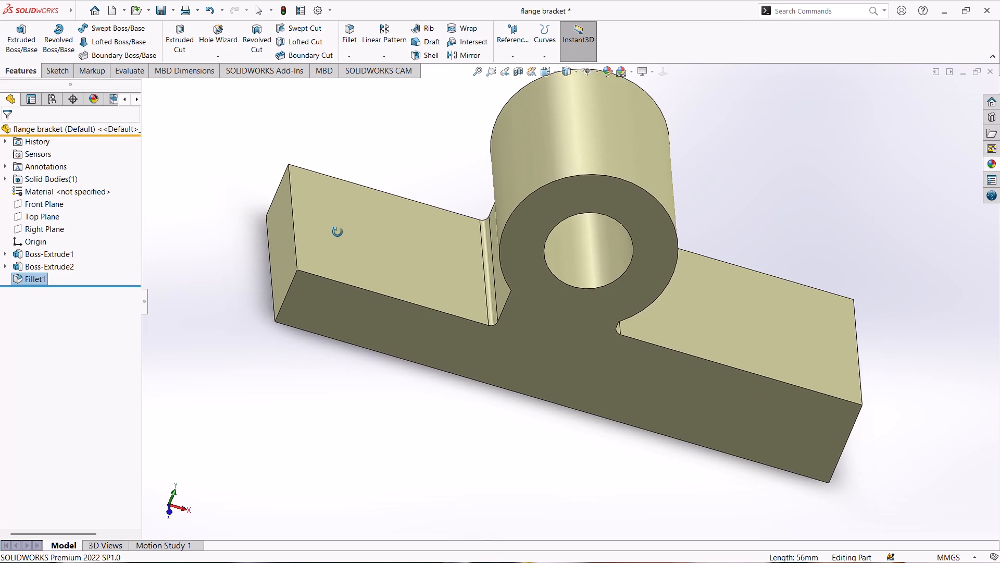
middle_click_drag(337, 232, 329, 237)
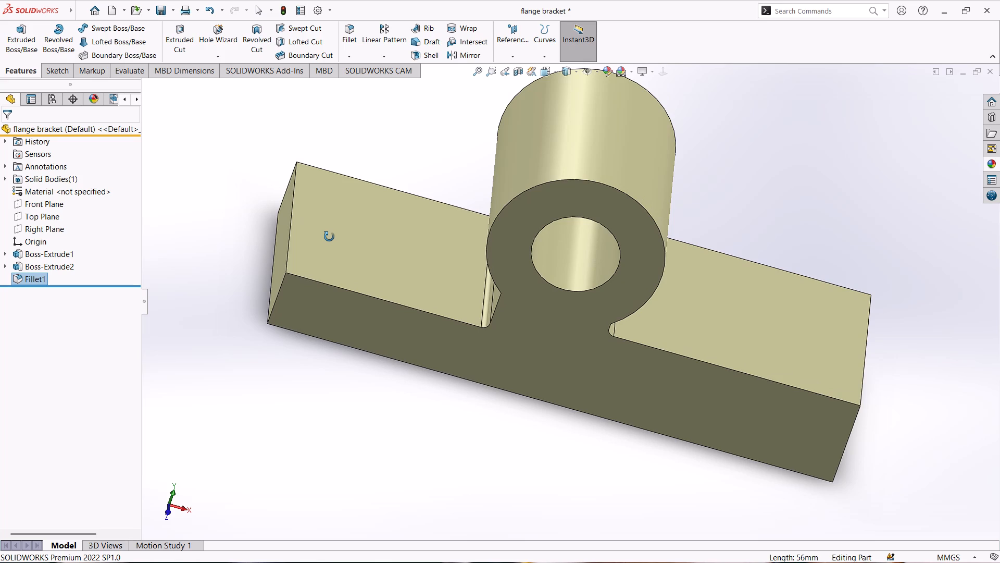
middle_click_drag(329, 237, 325, 236)
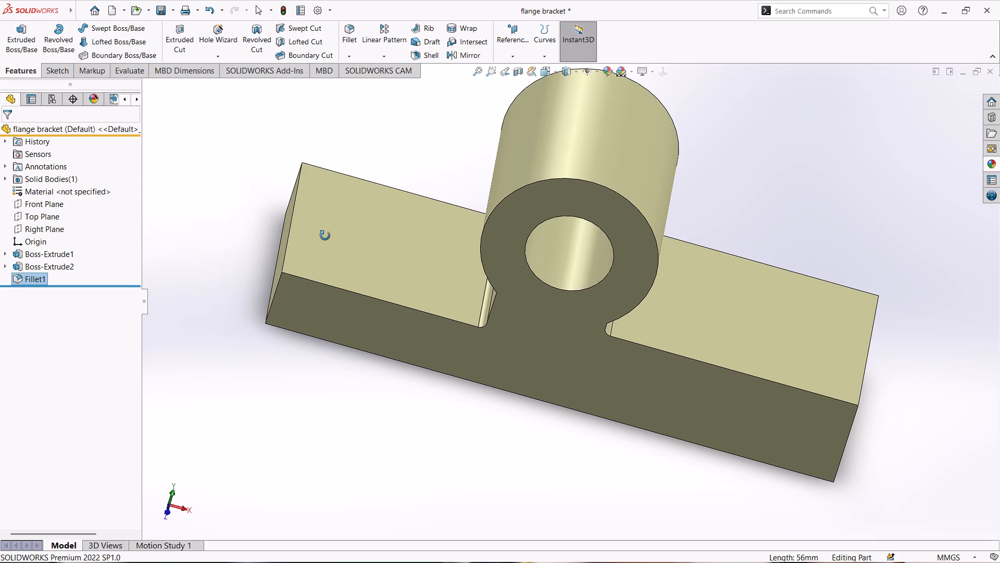
middle_click_drag(325, 236, 323, 235)
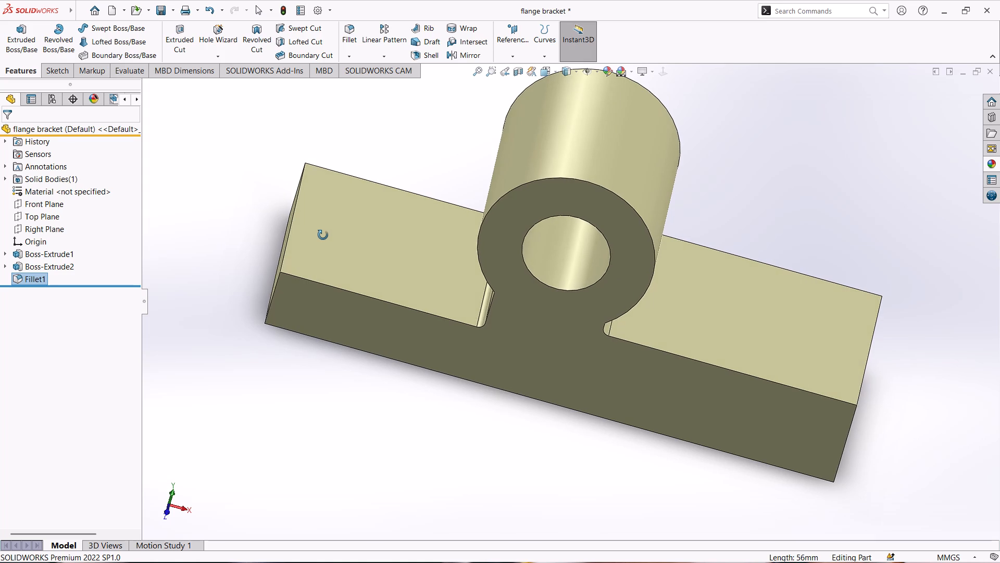
middle_click_drag(323, 235, 318, 234)
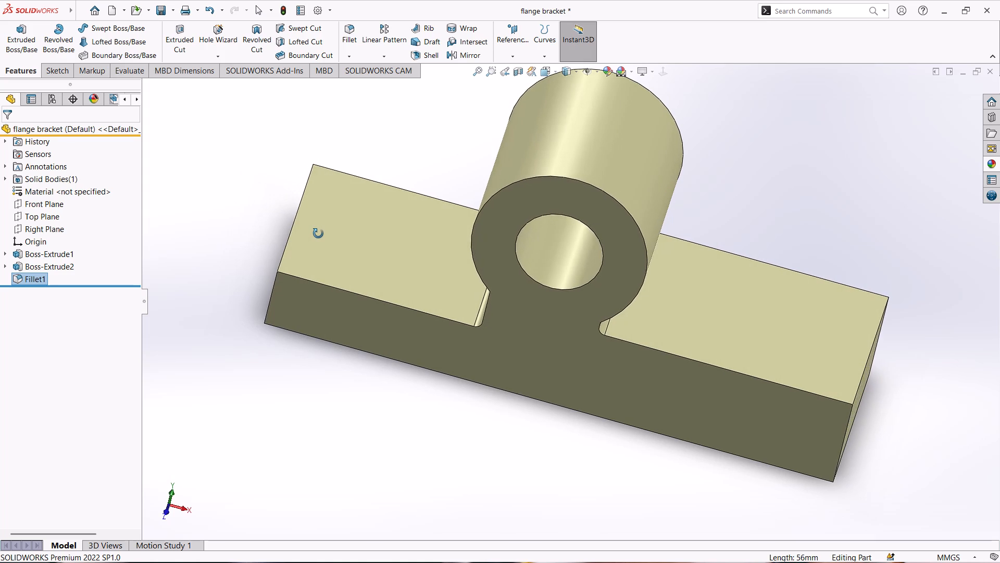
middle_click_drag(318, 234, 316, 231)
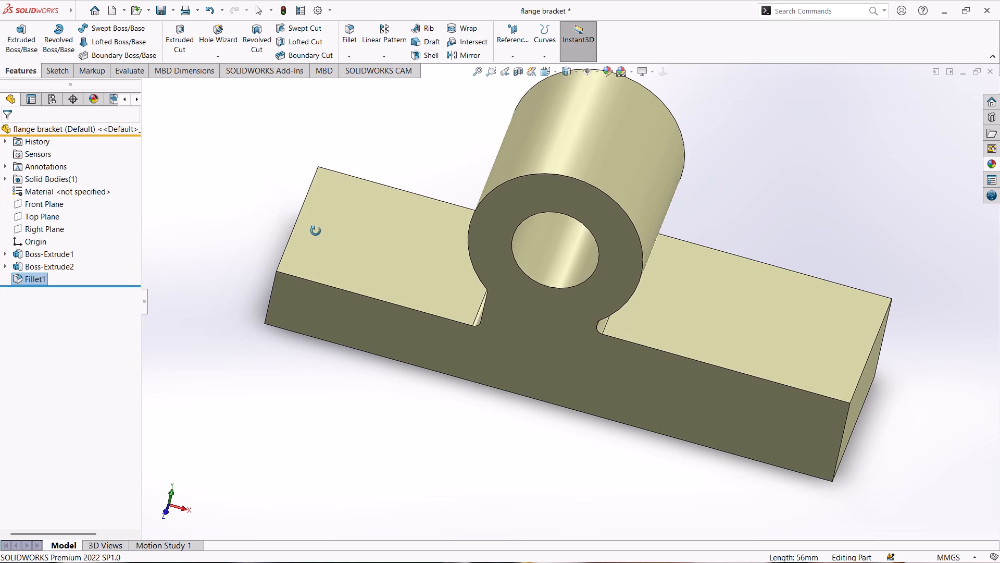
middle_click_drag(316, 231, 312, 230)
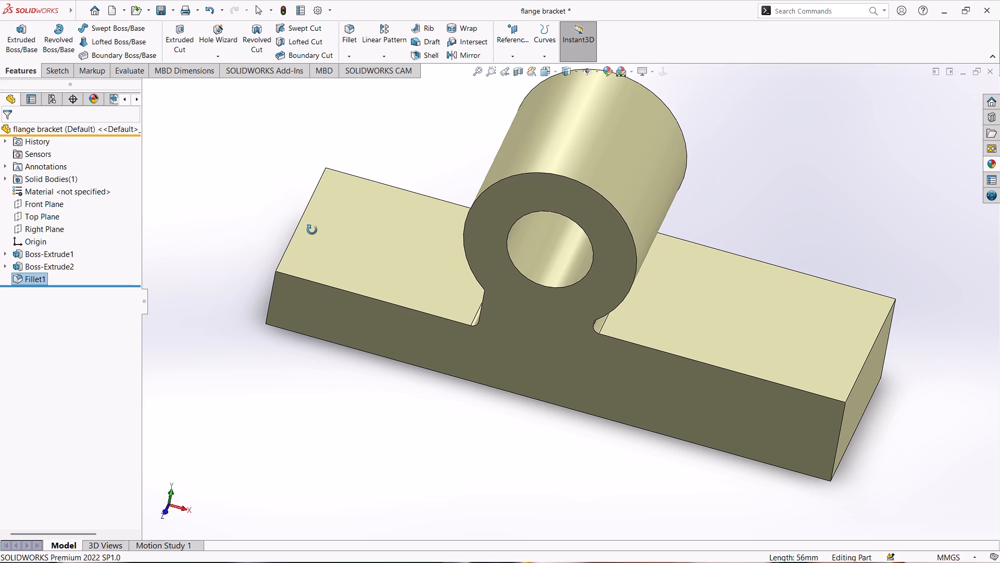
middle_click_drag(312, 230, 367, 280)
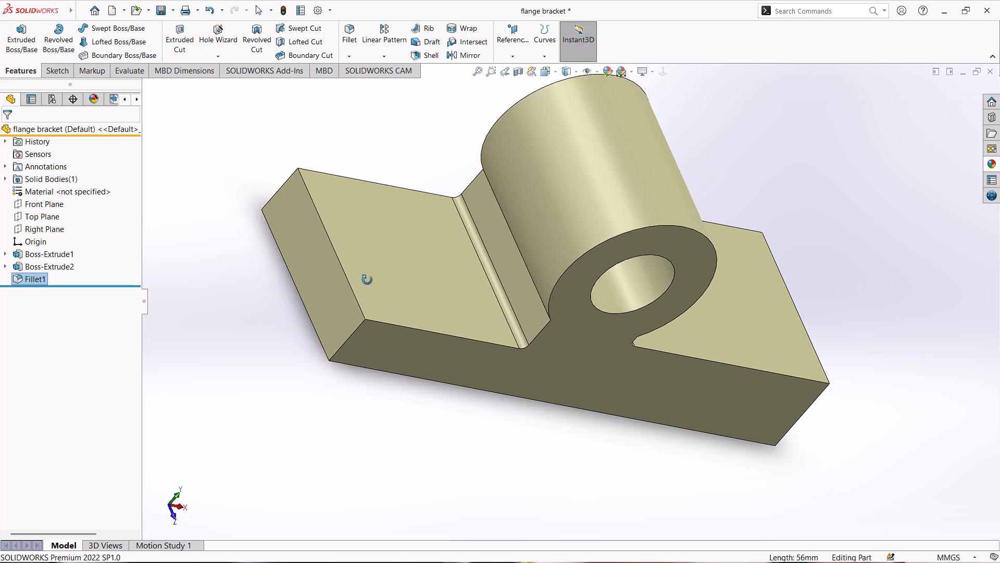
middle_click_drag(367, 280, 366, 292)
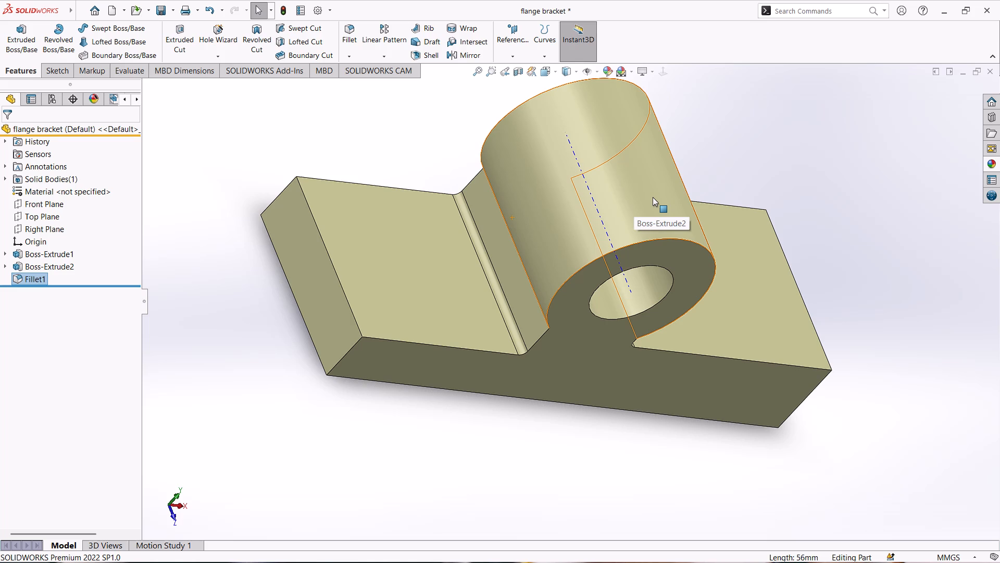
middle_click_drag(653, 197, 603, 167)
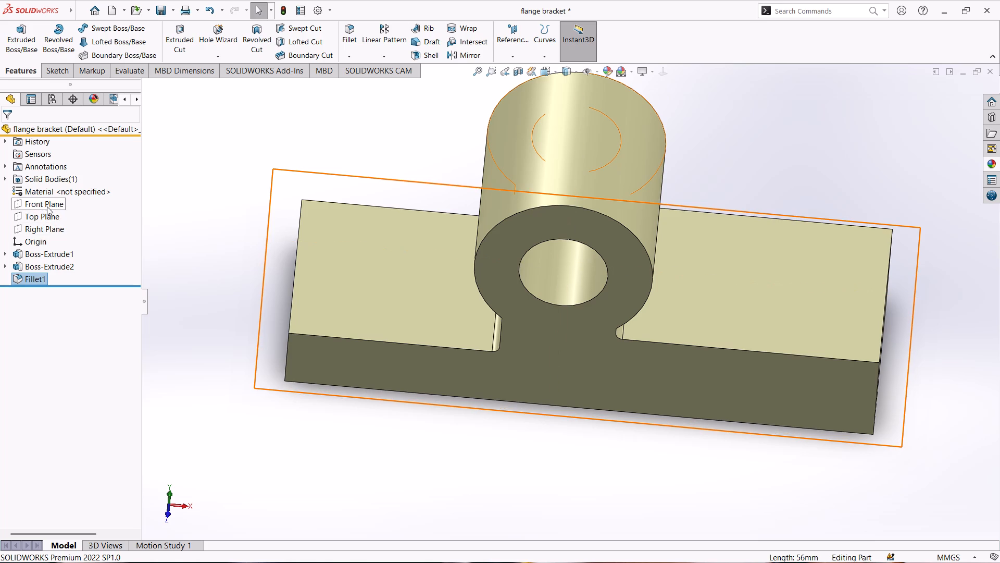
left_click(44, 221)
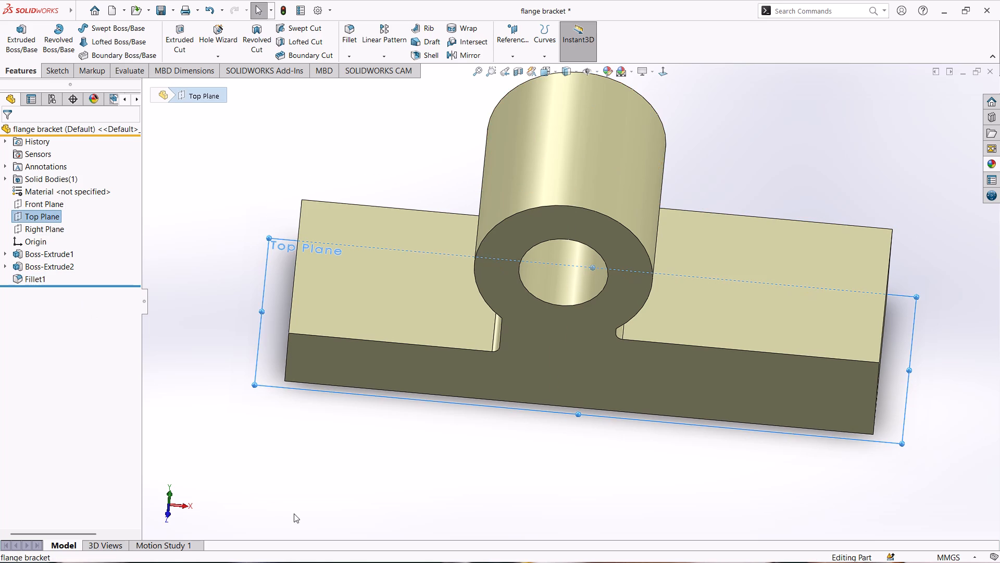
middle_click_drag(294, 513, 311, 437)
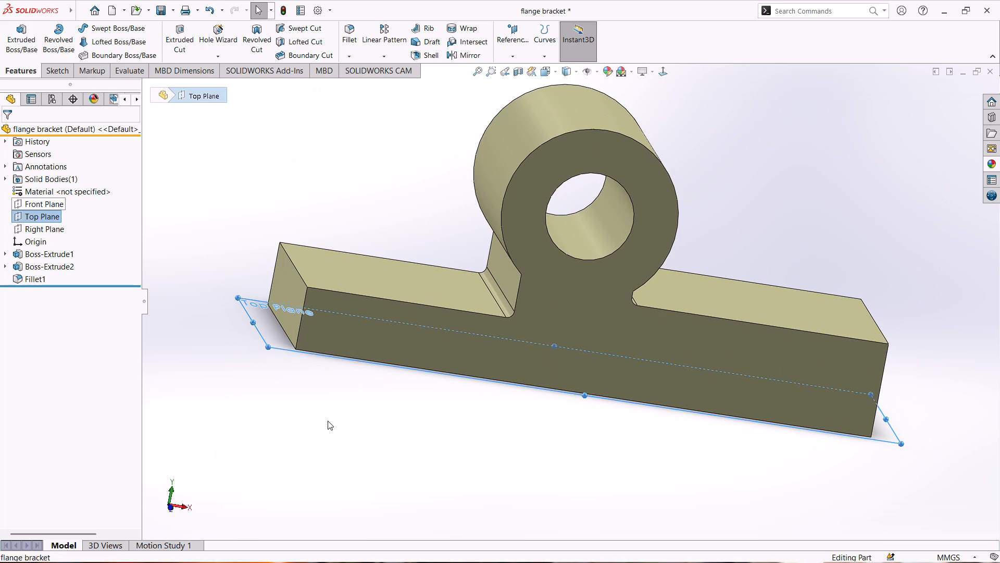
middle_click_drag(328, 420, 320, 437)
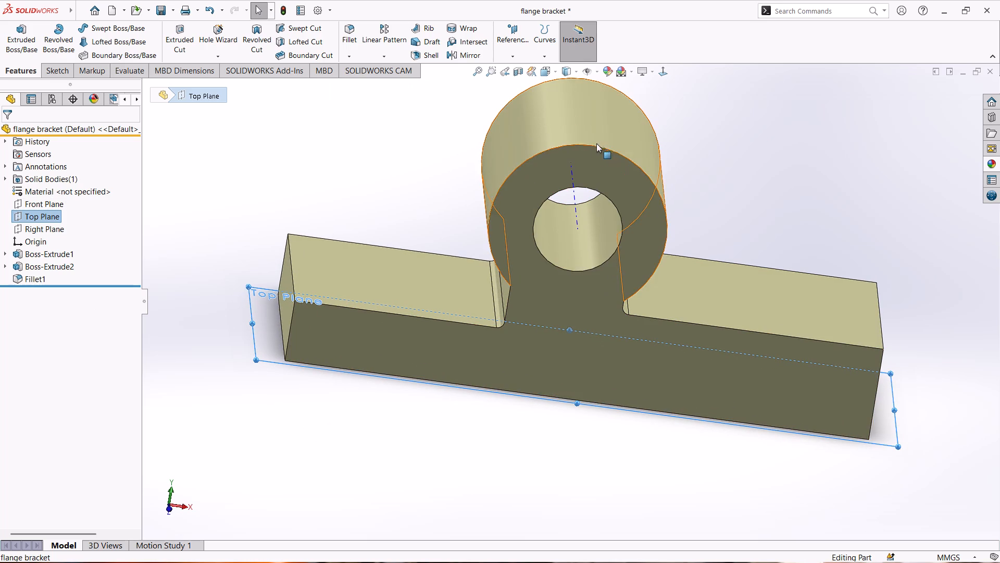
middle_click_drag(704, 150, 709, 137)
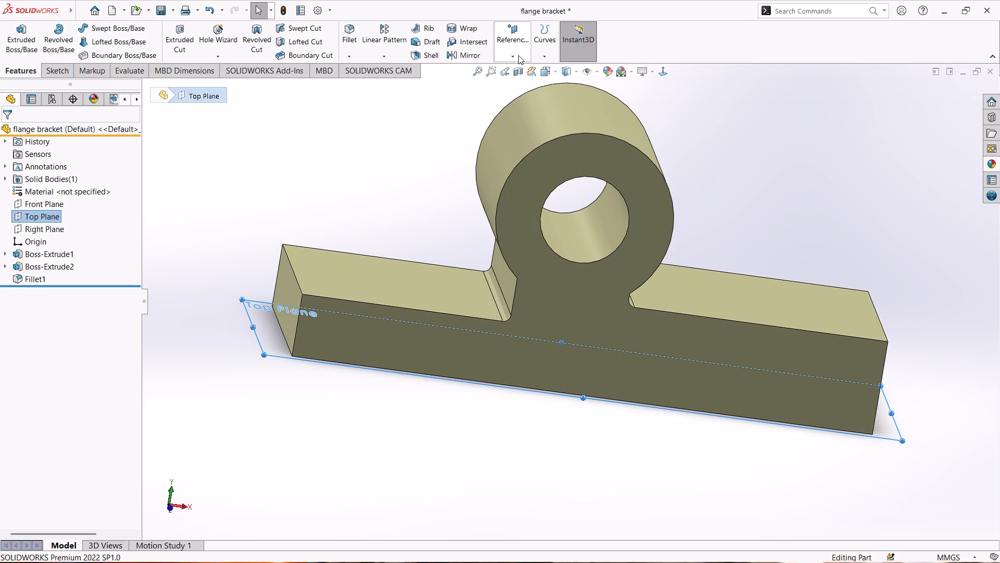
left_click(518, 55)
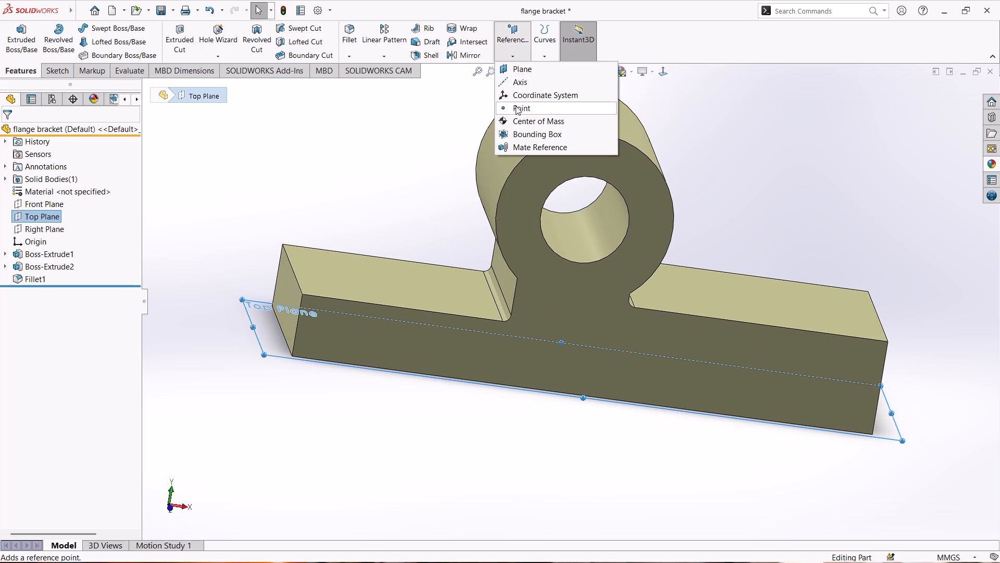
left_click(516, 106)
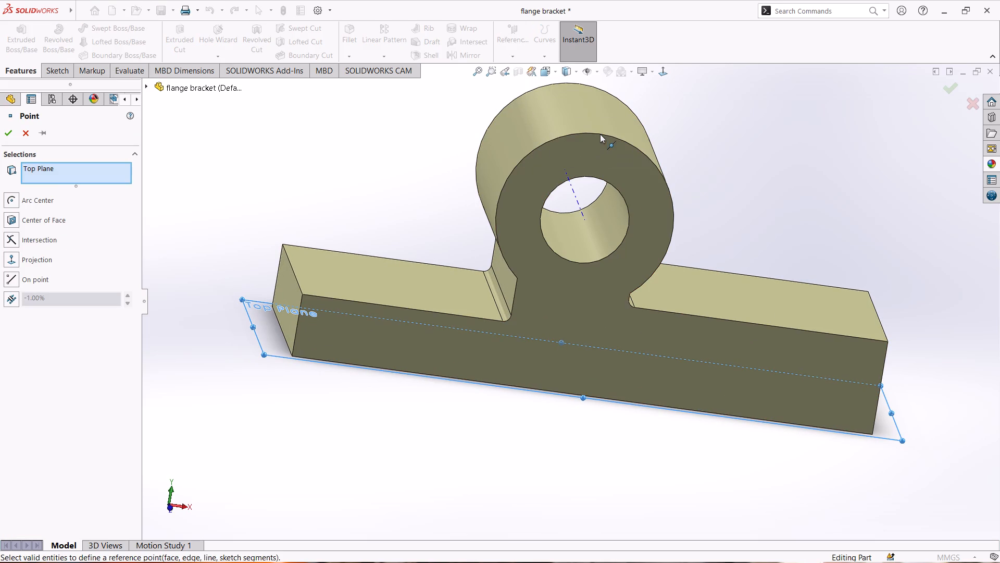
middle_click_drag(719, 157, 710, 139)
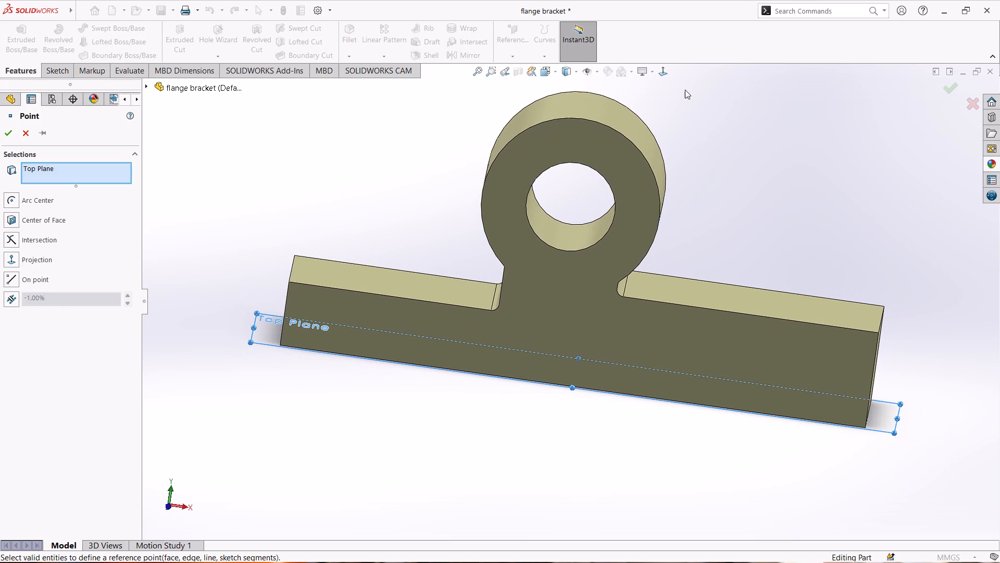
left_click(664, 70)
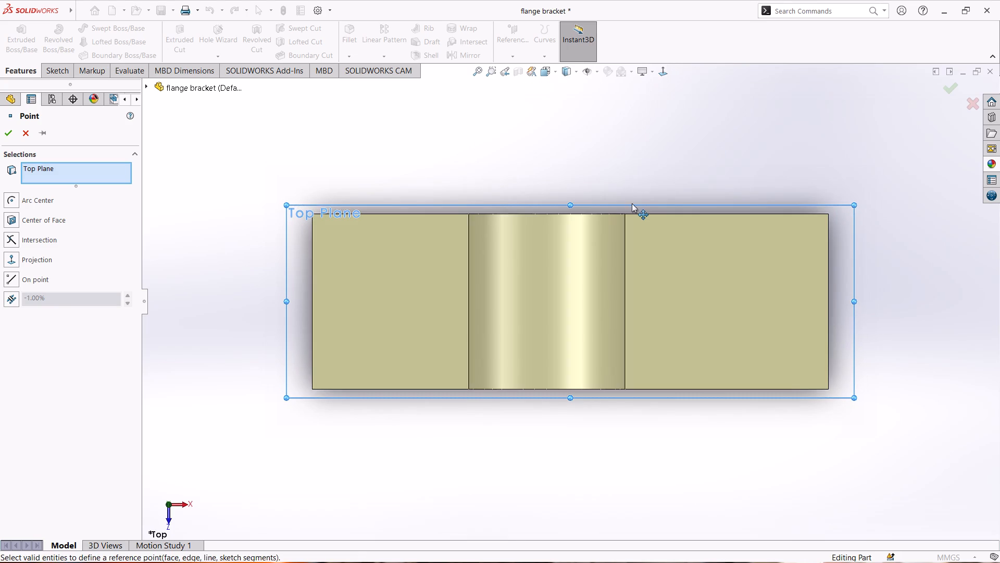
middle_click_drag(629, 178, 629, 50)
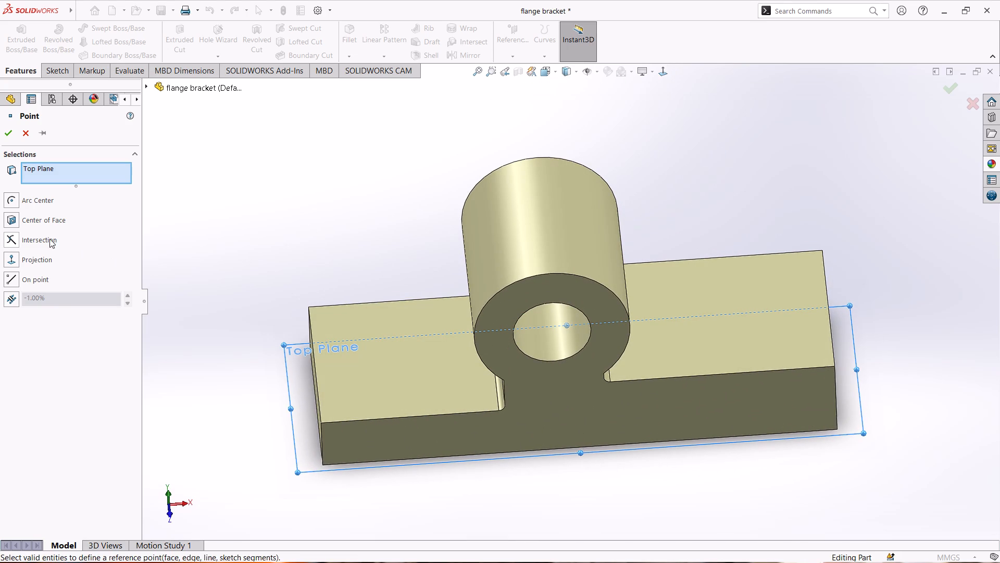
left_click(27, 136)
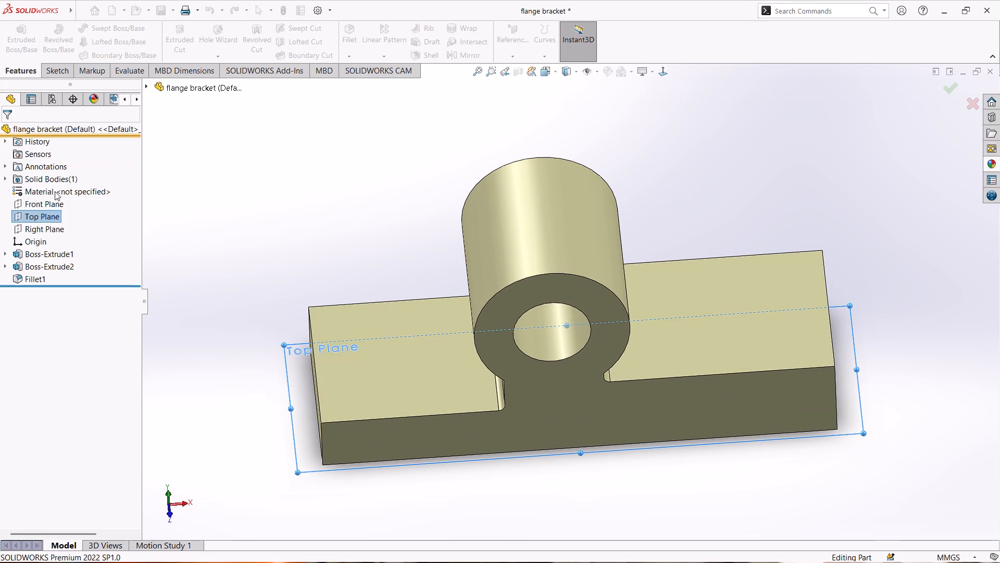
Create a reference point on the boss's front outer circular edge, positioned at 50% along the curve.
left_click(35, 207)
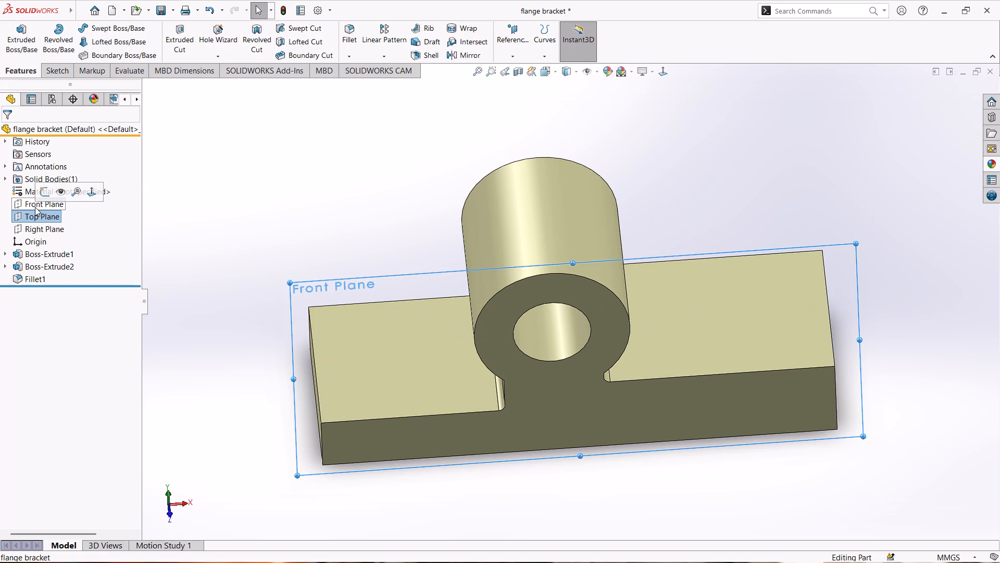
left_click(35, 222)
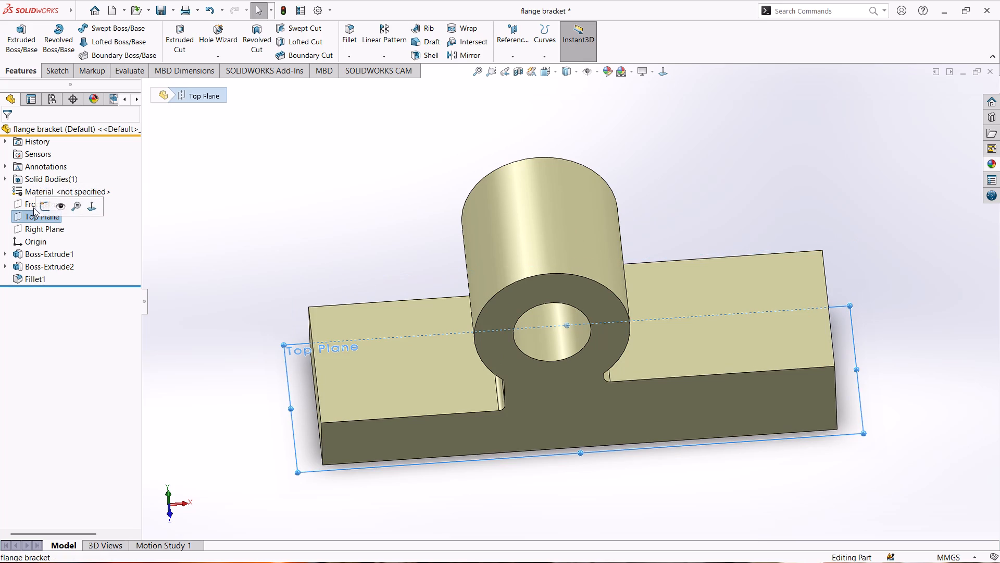
left_click(32, 201)
left_click(87, 187)
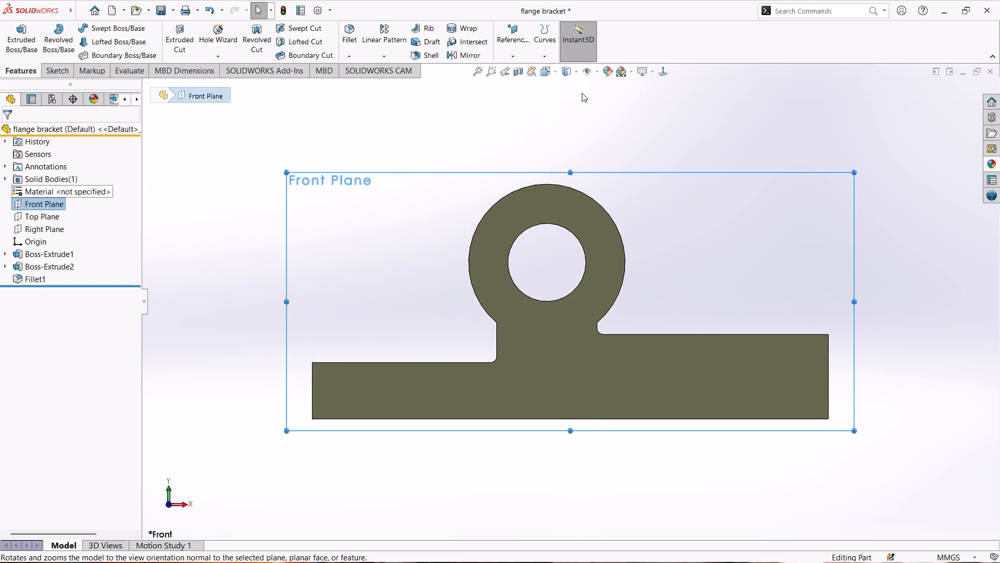
left_click(515, 56)
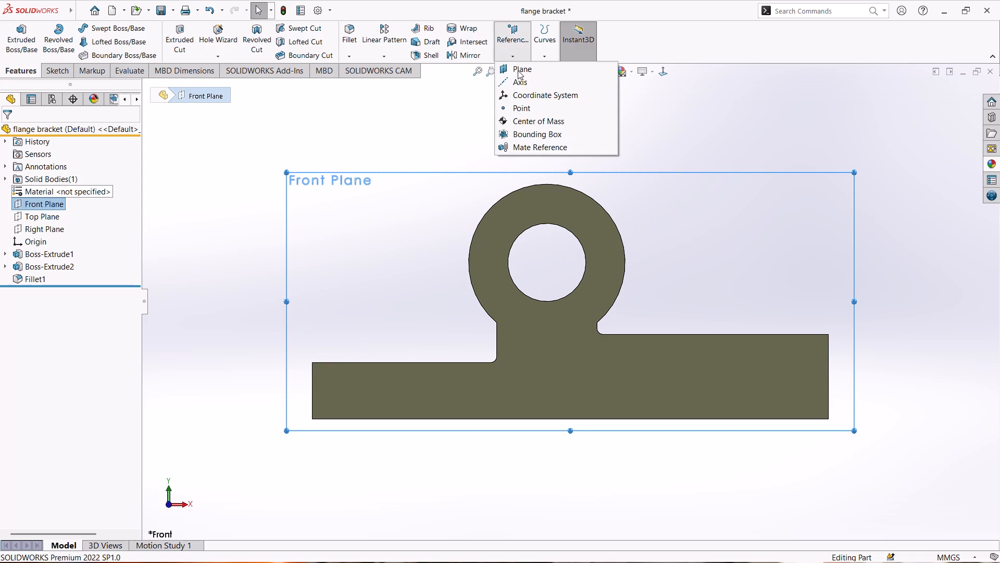
left_click(517, 108)
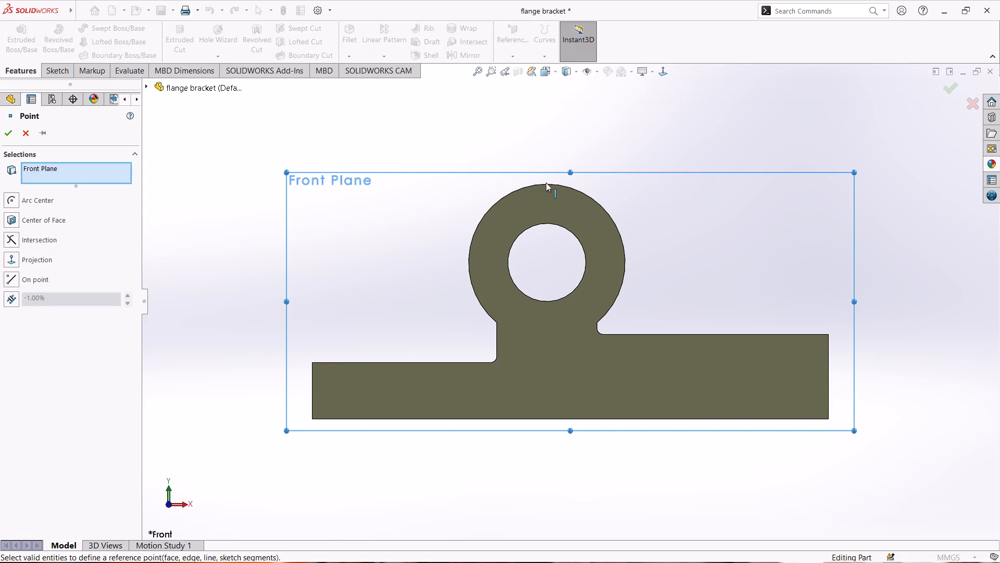
left_click(546, 182)
middle_click_drag(561, 142, 560, 153)
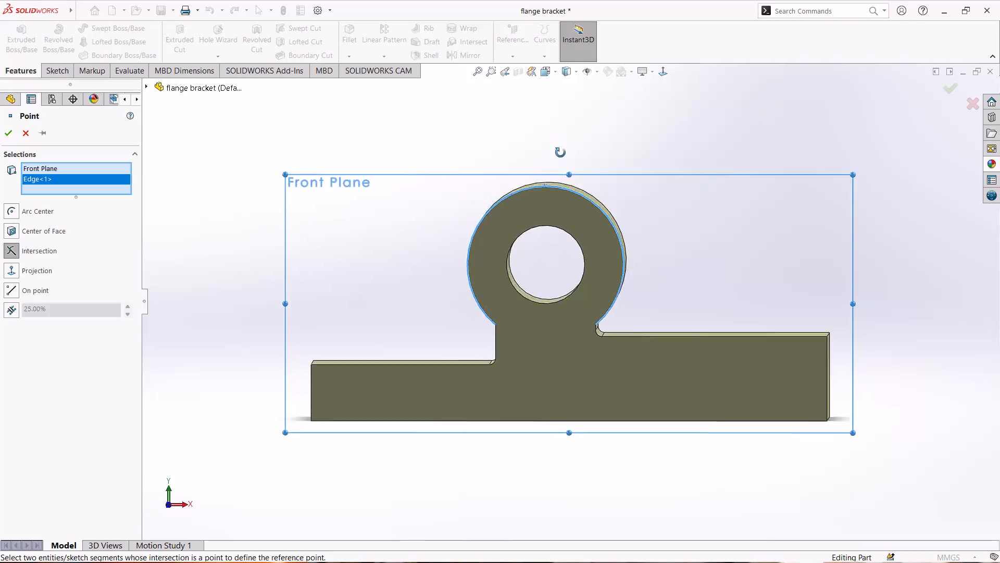
middle_click_drag(560, 153, 562, 215)
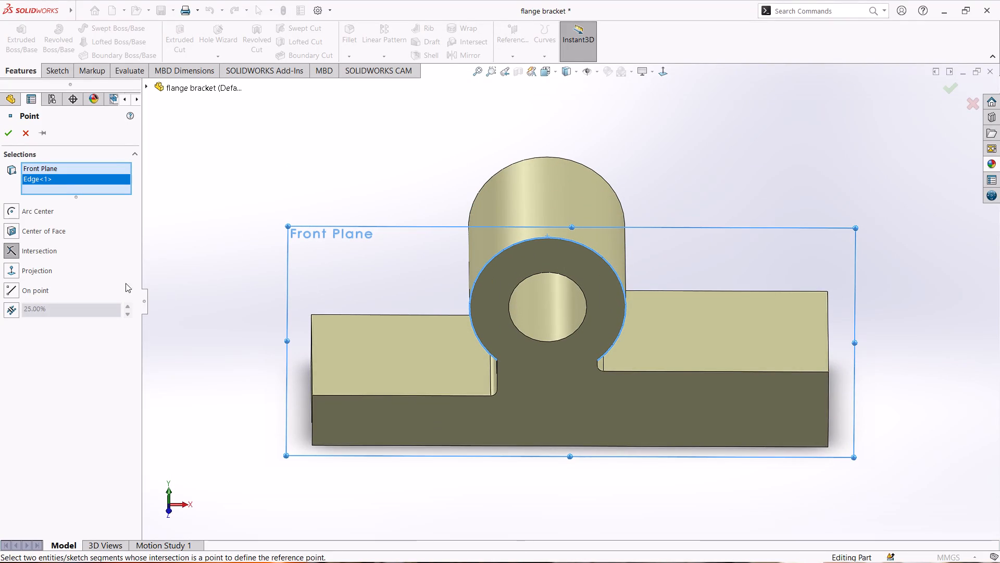
triple_click(12, 311)
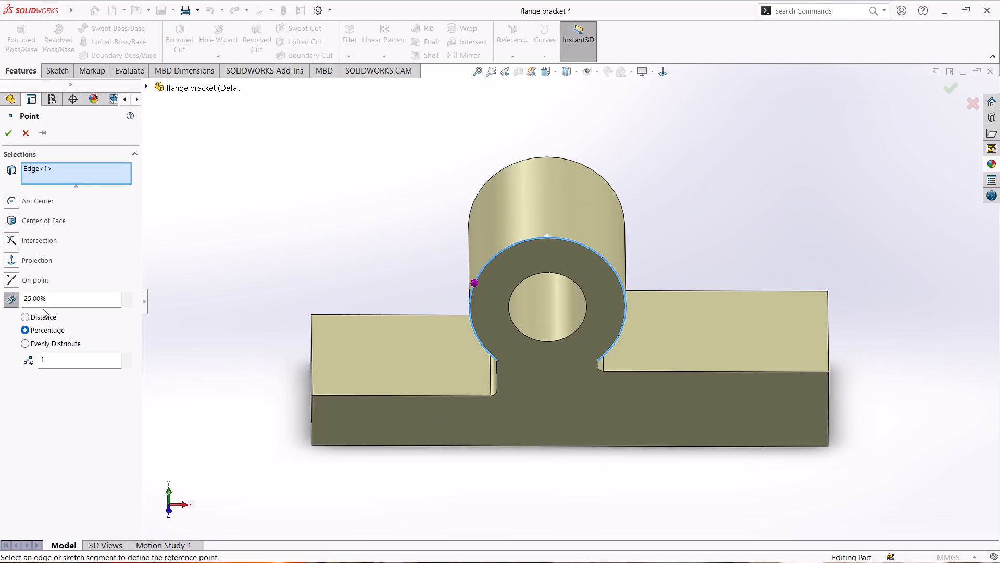
left_click_drag(55, 298, 9, 299)
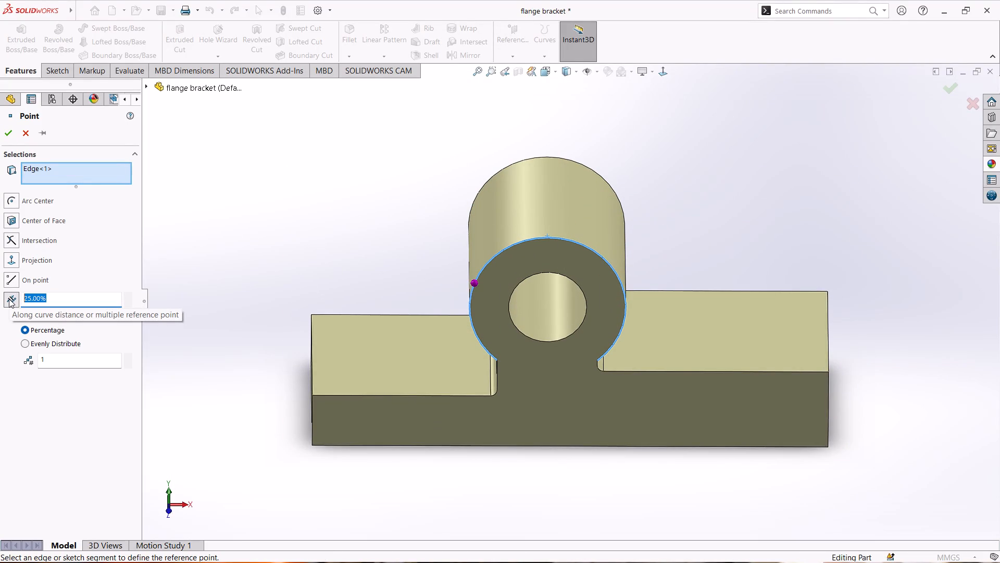
type("50")
key("Return")
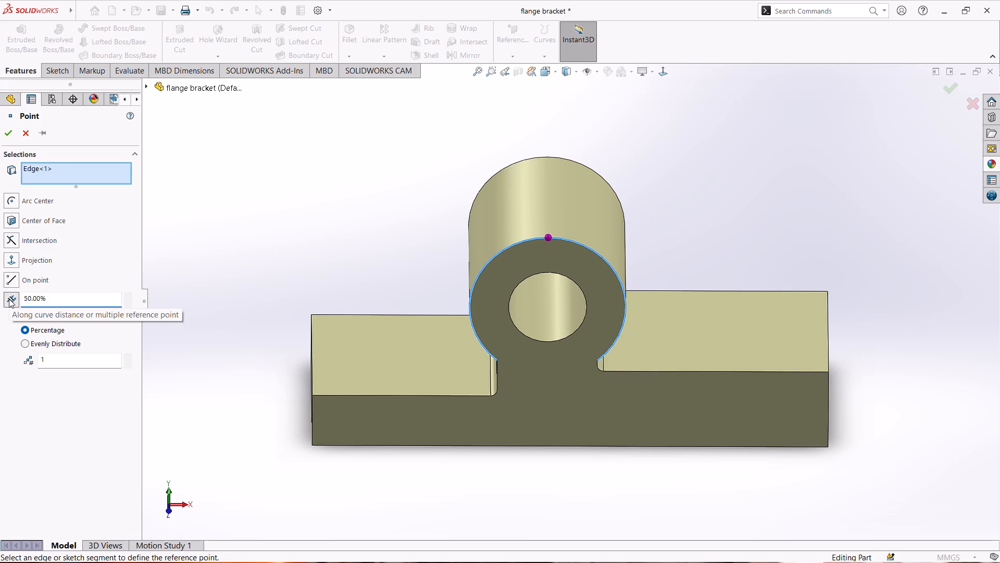
left_click(6, 136)
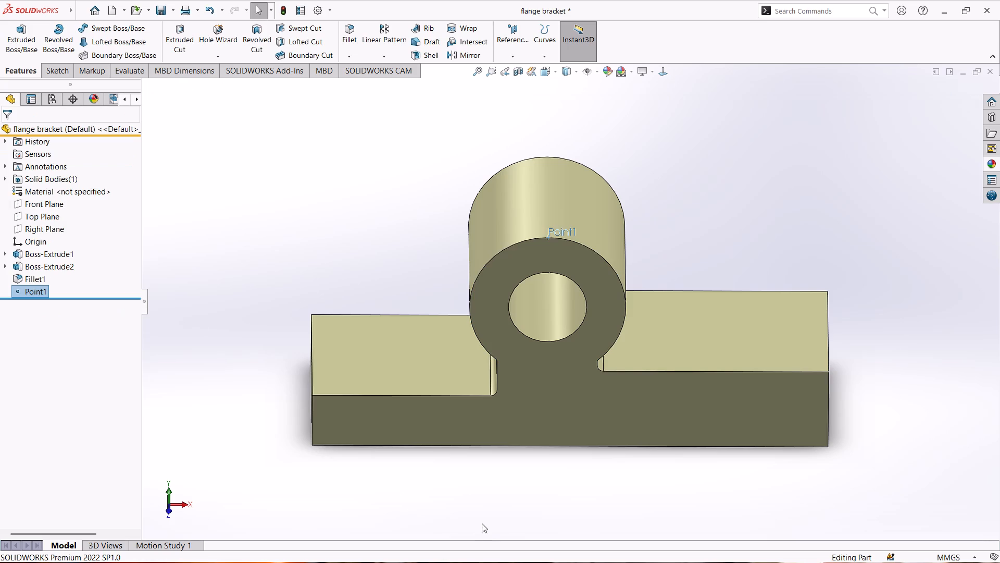
Create a reference plane coincident with the new edge point and tangent to the boss's outer cylindrical face.
middle_click(482, 521)
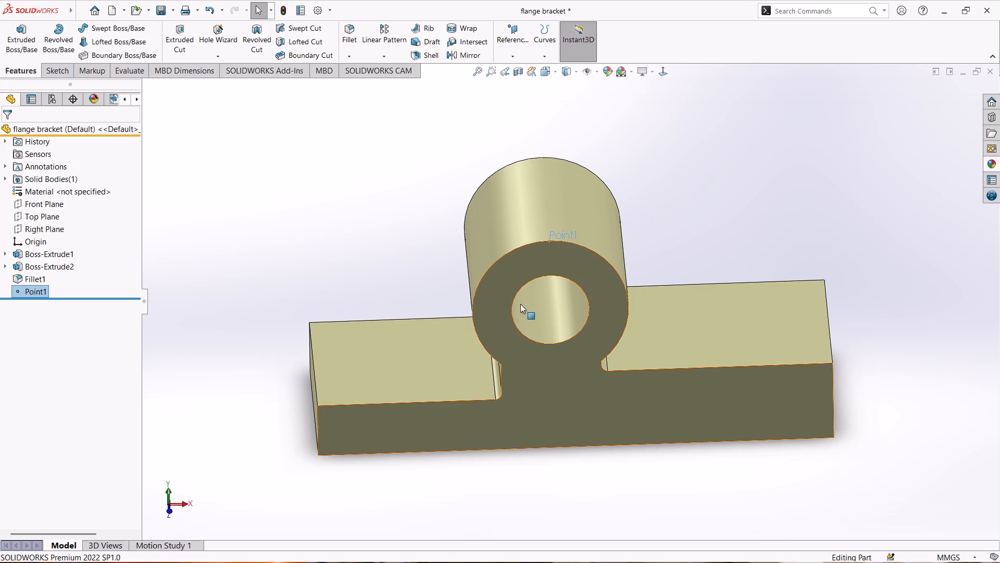
left_click(509, 54)
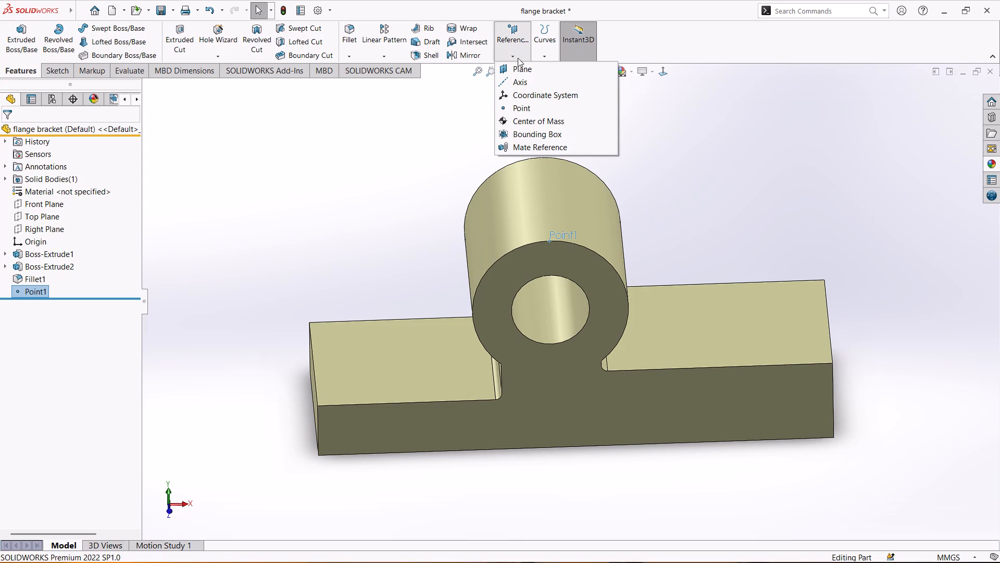
left_click(520, 64)
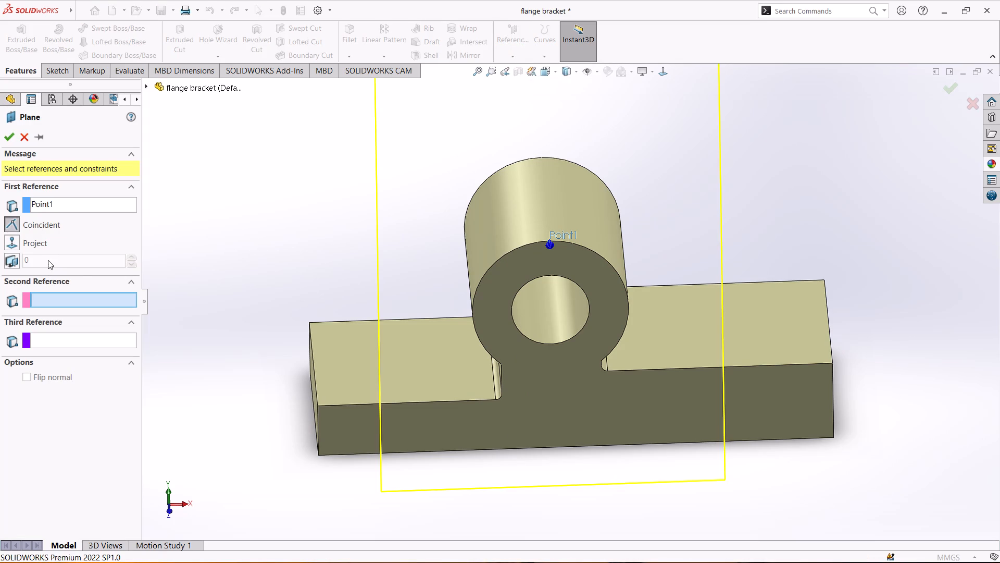
left_click(59, 299)
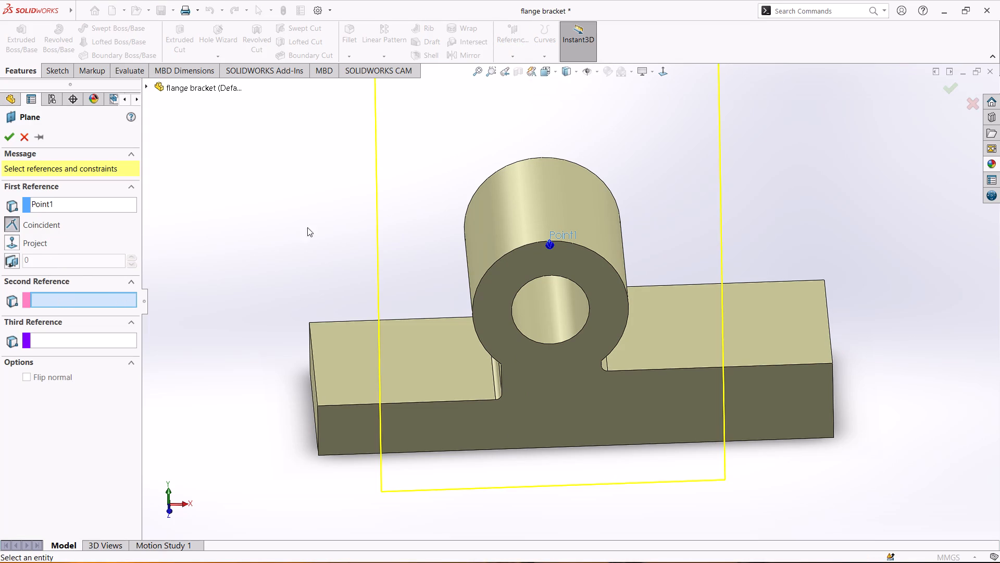
middle_click_drag(324, 213, 413, 296)
left_click(627, 256)
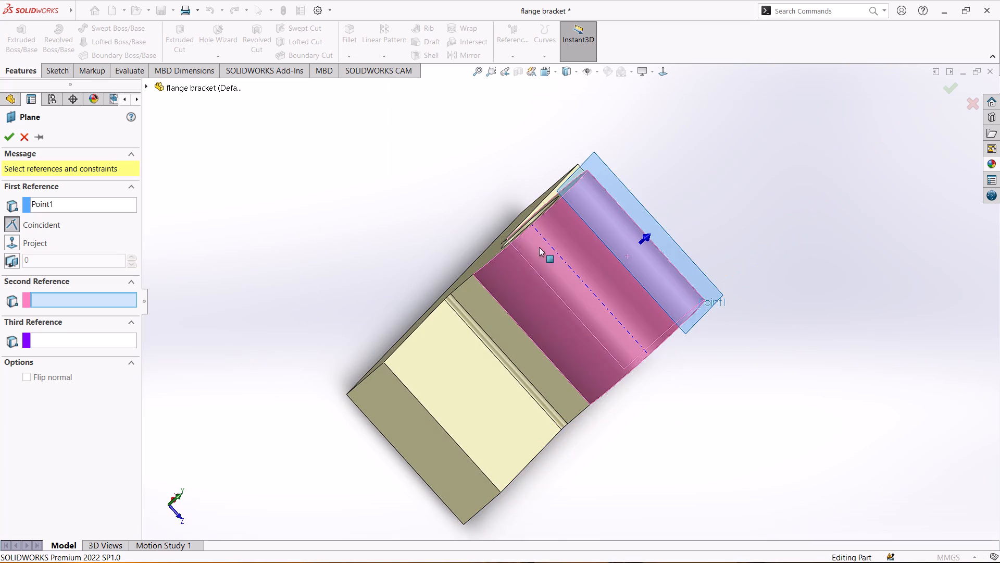
middle_click_drag(427, 251, 335, 141)
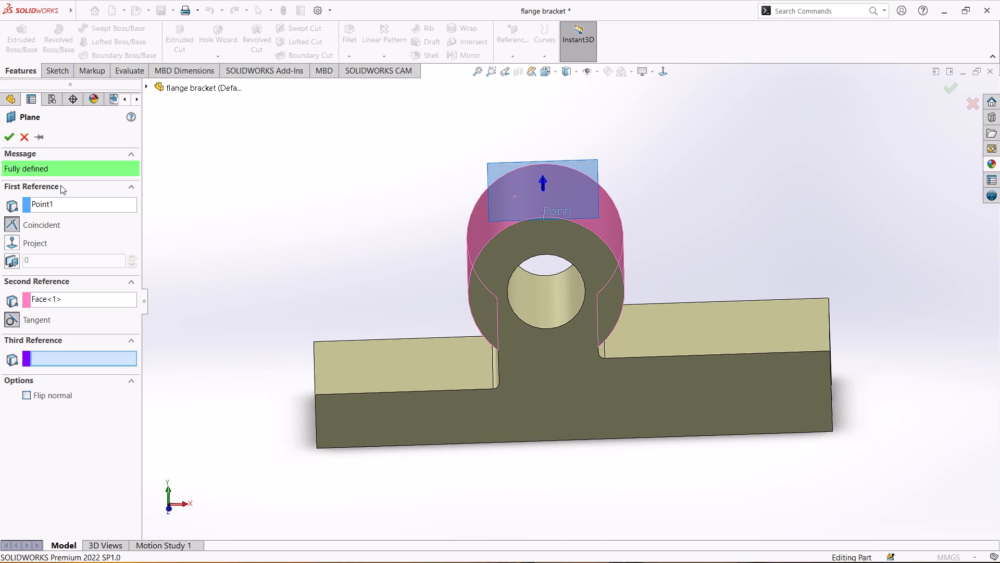
left_click(13, 138)
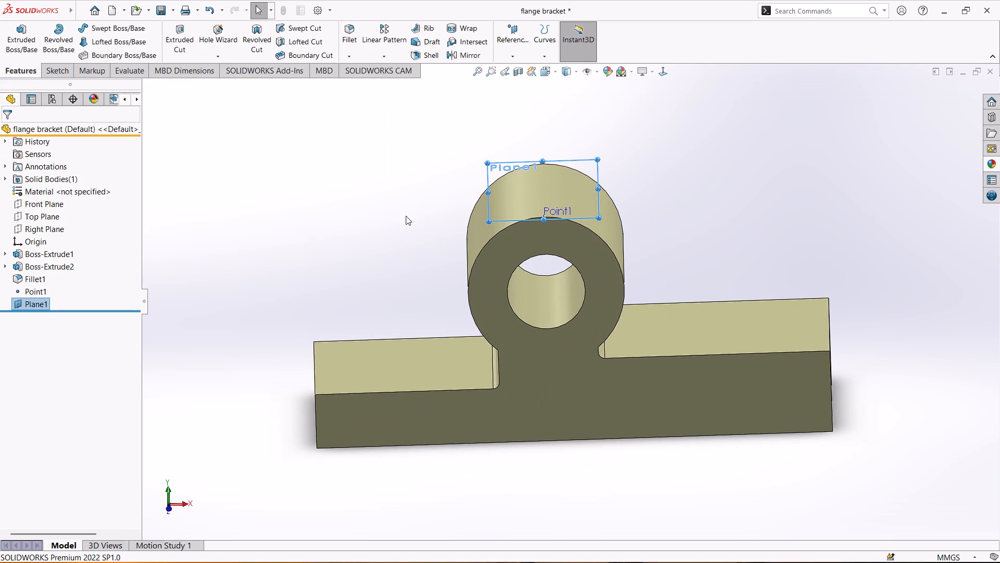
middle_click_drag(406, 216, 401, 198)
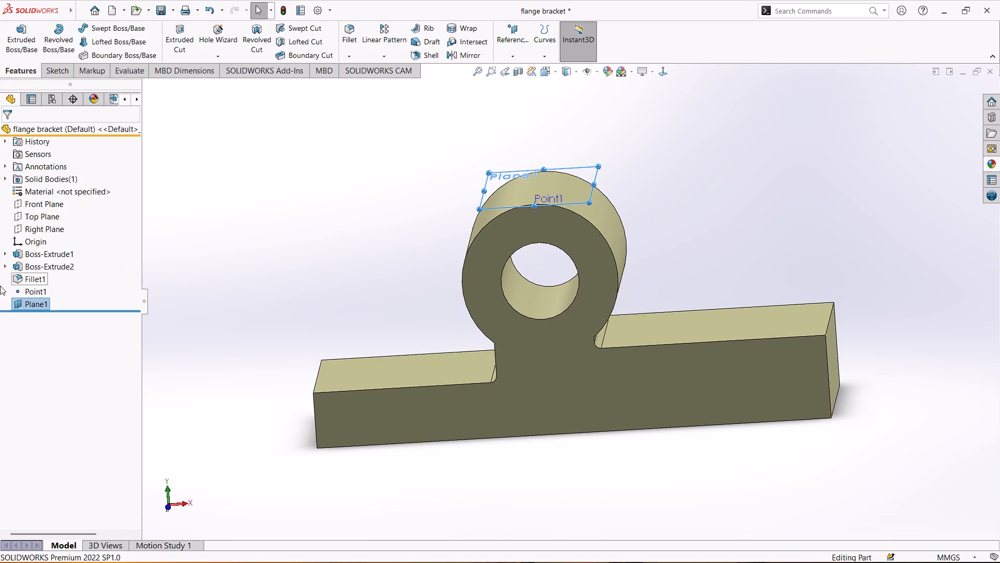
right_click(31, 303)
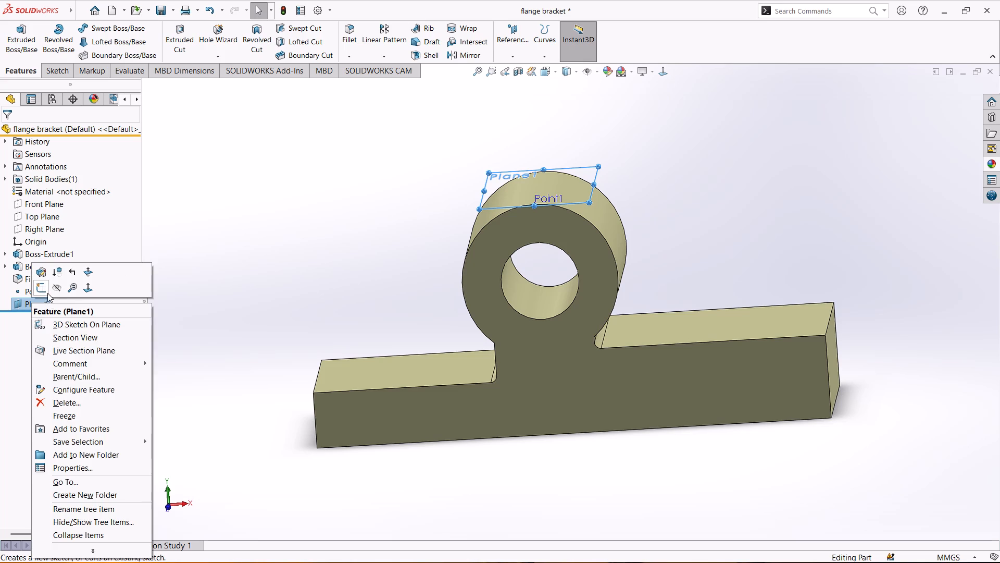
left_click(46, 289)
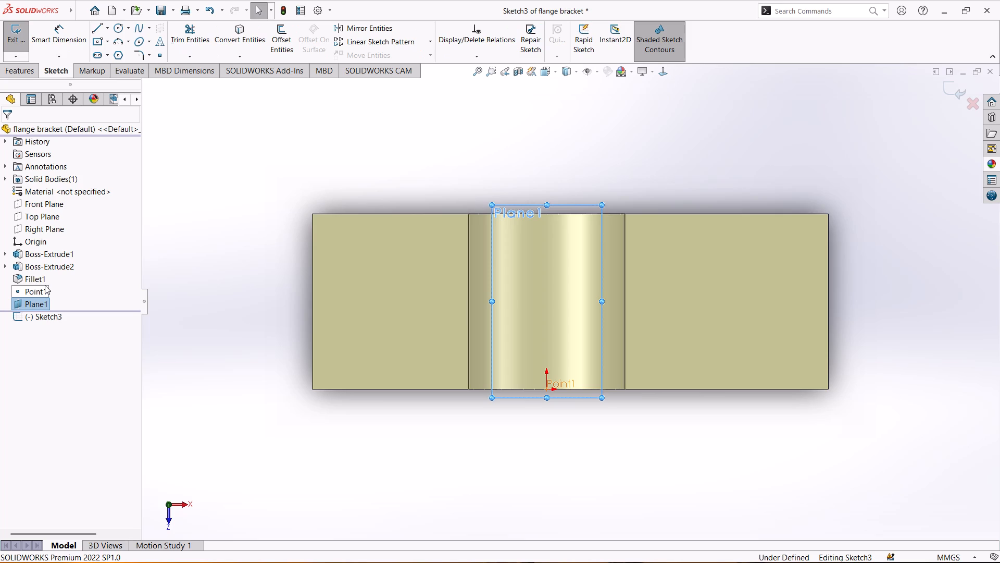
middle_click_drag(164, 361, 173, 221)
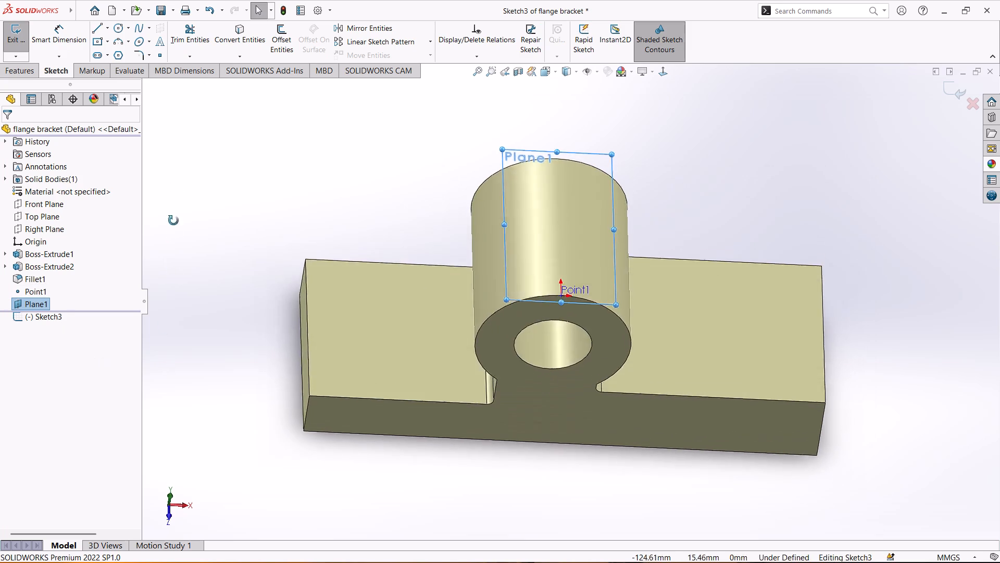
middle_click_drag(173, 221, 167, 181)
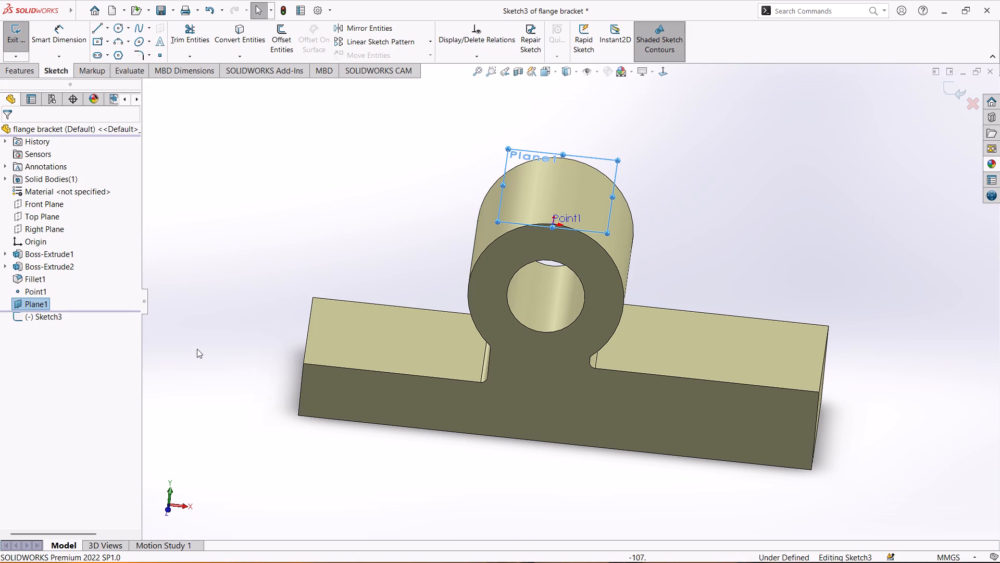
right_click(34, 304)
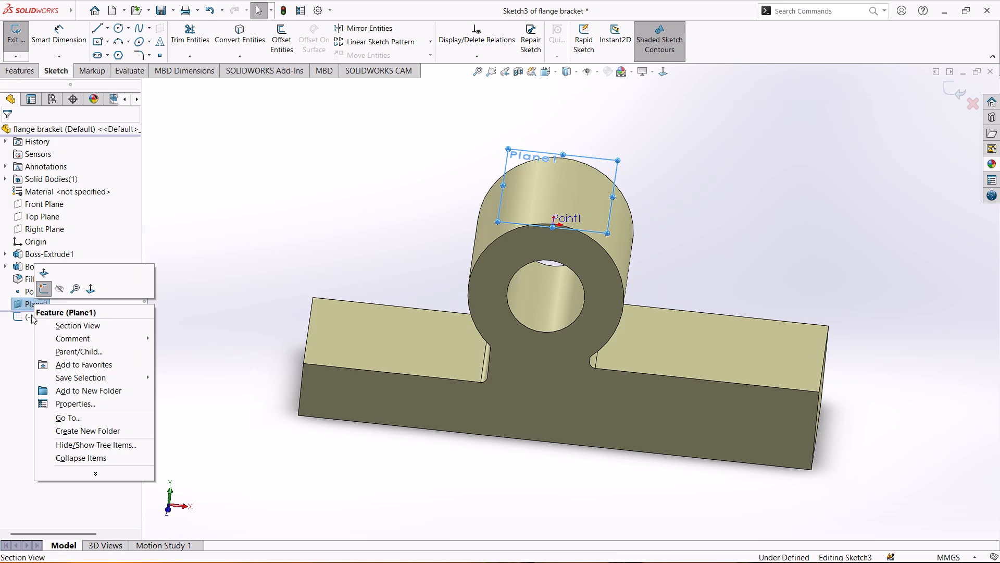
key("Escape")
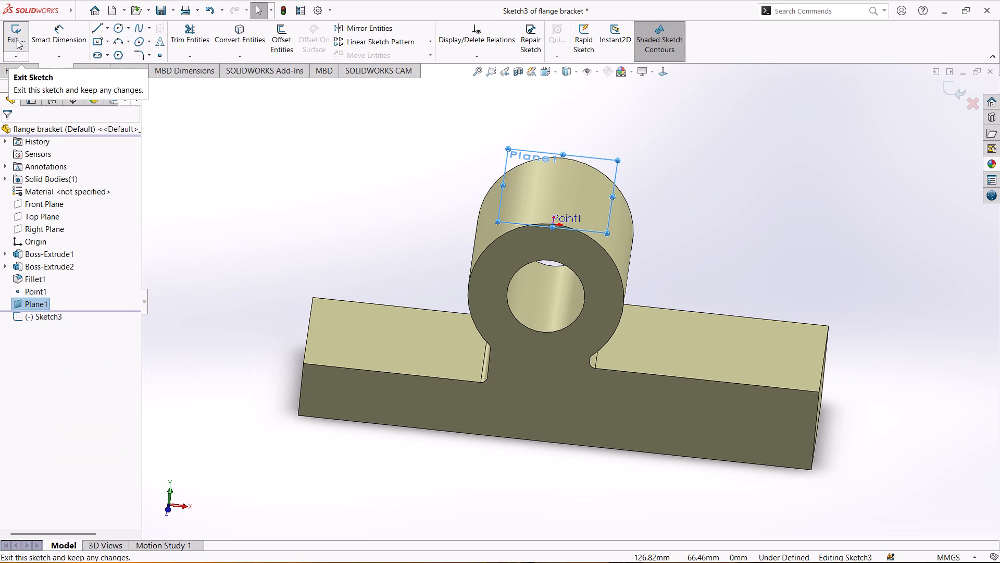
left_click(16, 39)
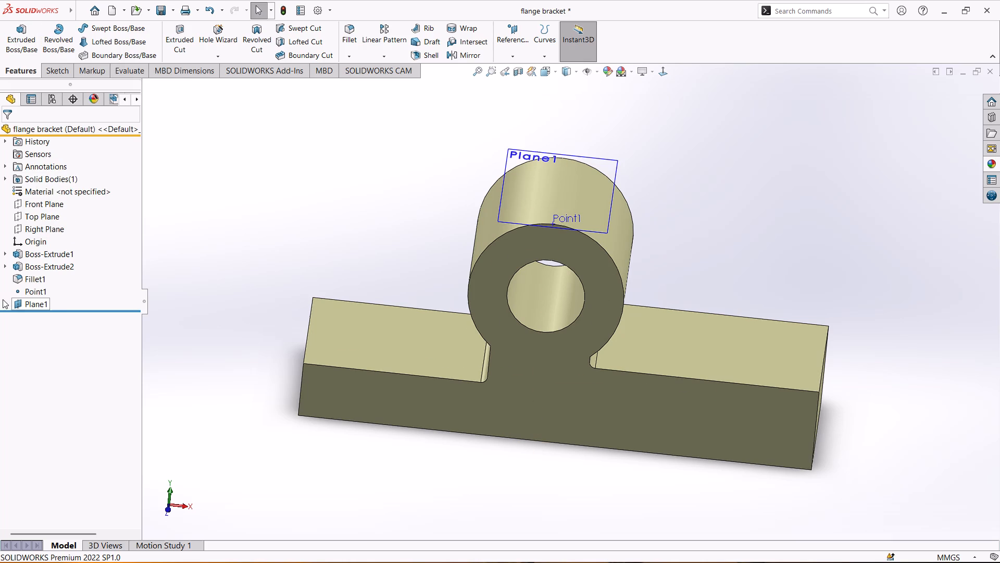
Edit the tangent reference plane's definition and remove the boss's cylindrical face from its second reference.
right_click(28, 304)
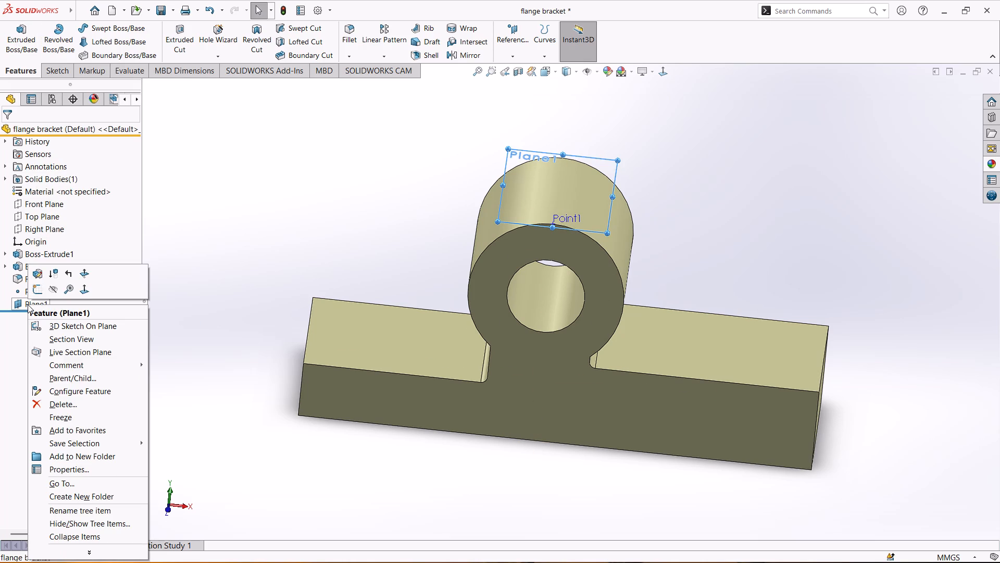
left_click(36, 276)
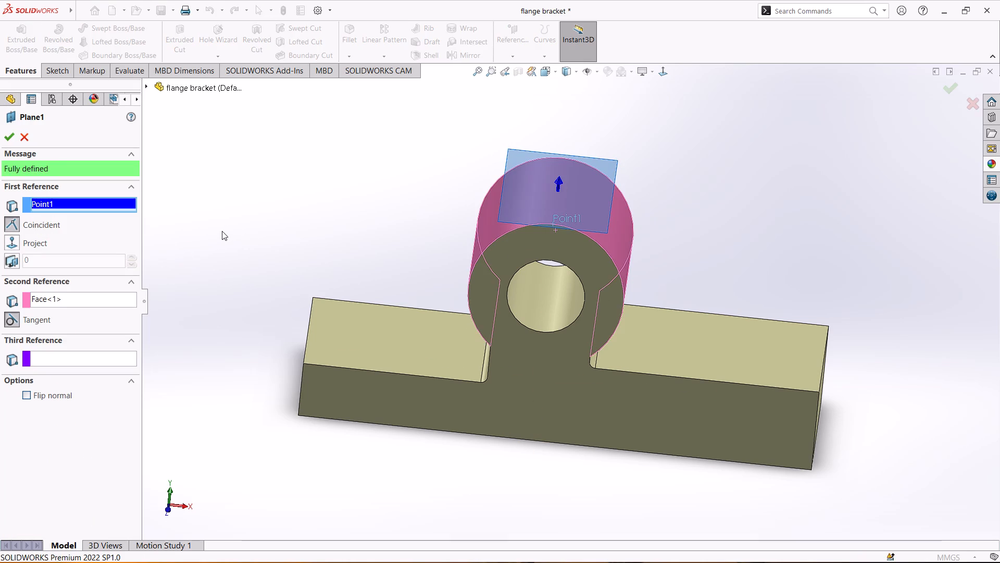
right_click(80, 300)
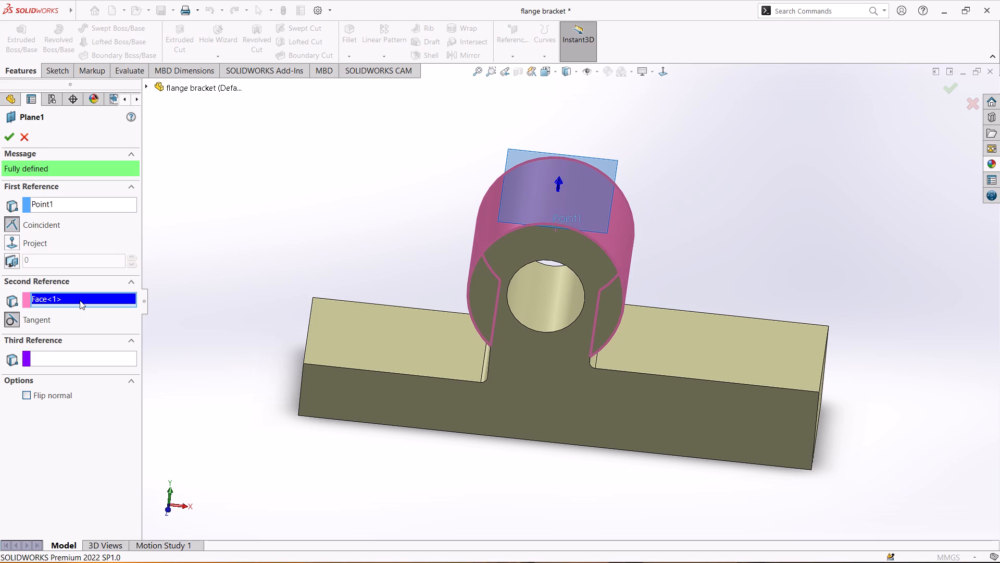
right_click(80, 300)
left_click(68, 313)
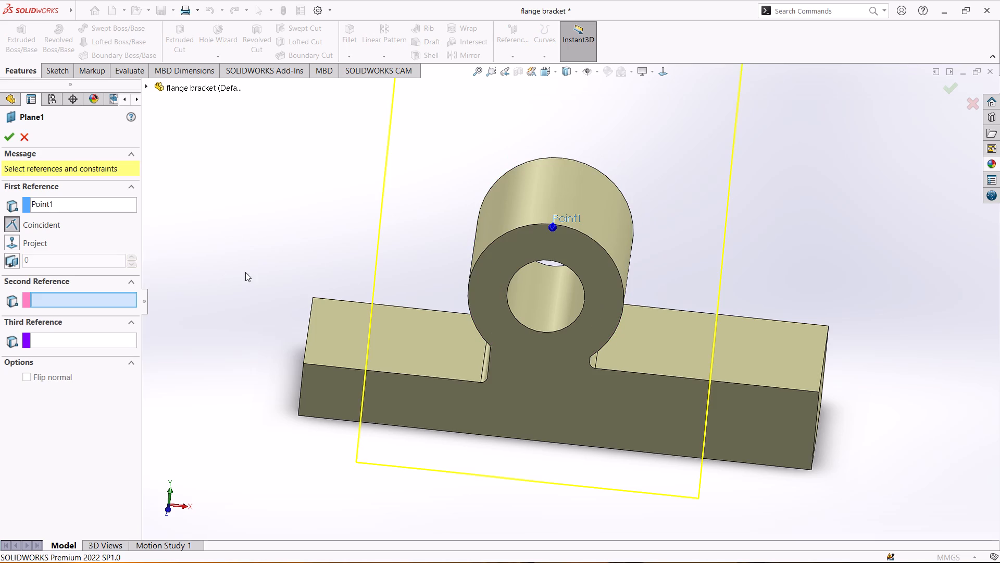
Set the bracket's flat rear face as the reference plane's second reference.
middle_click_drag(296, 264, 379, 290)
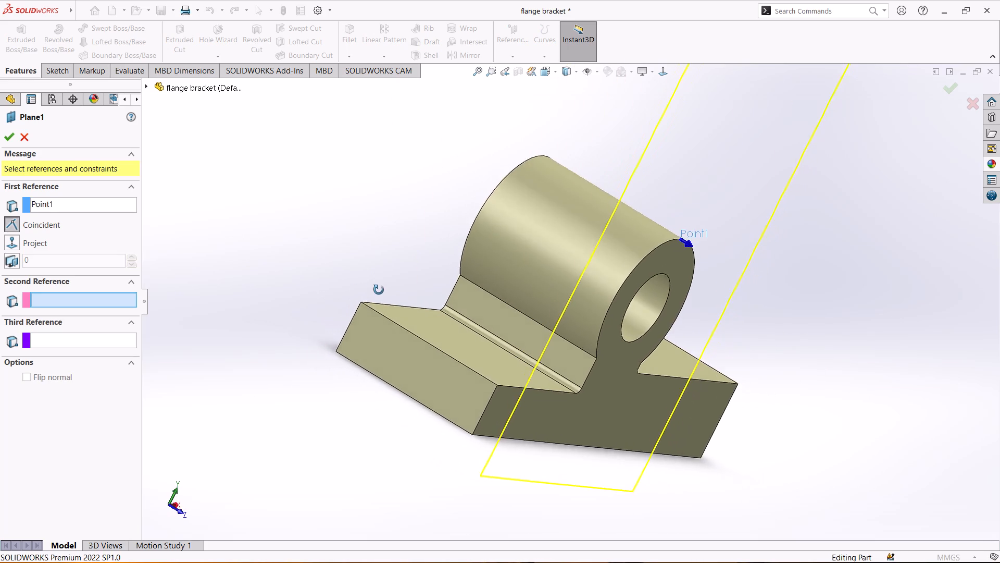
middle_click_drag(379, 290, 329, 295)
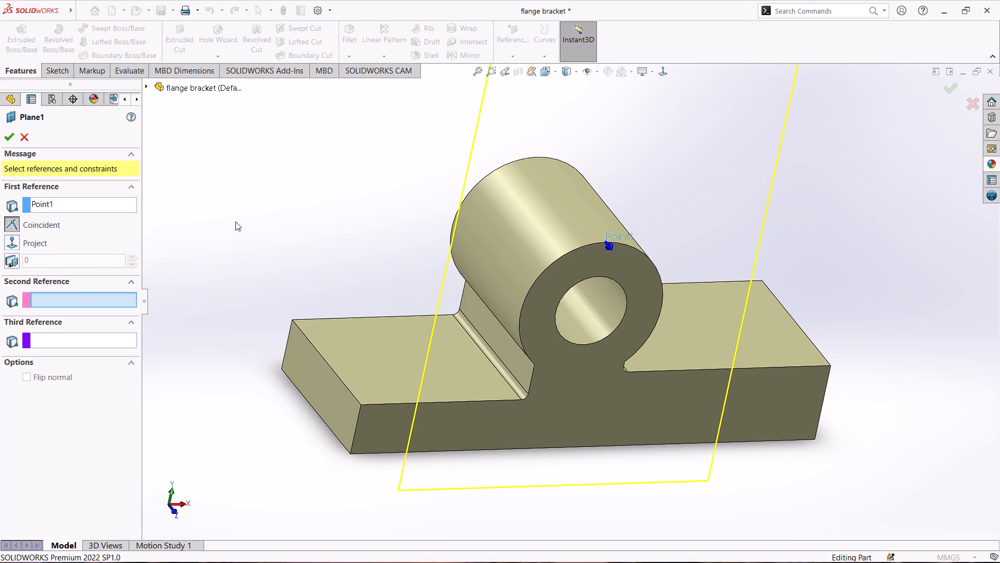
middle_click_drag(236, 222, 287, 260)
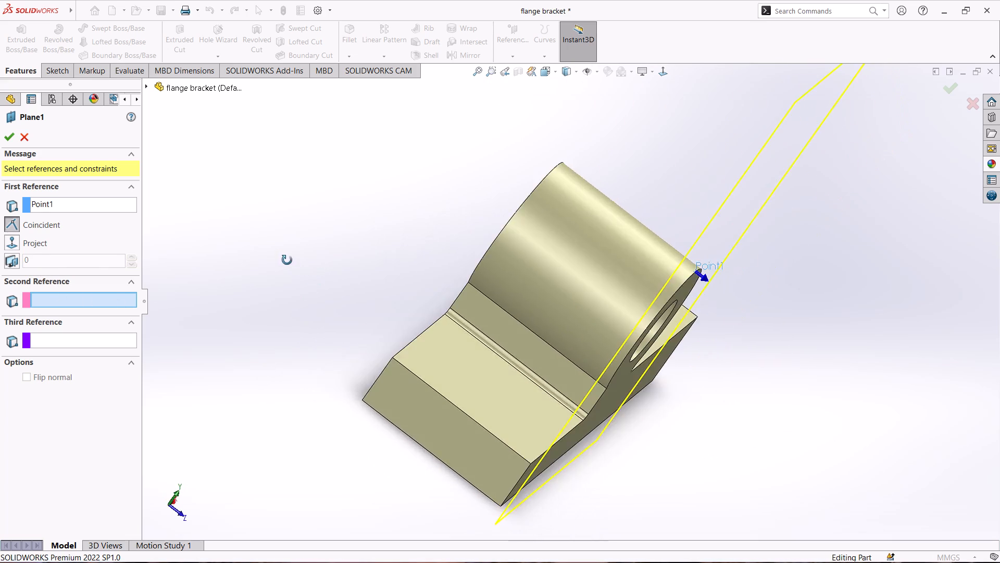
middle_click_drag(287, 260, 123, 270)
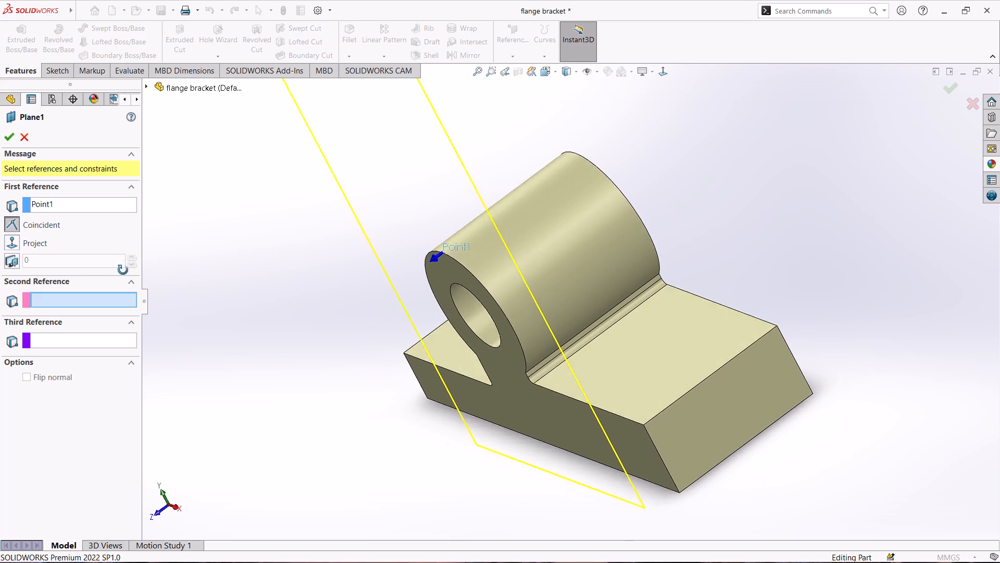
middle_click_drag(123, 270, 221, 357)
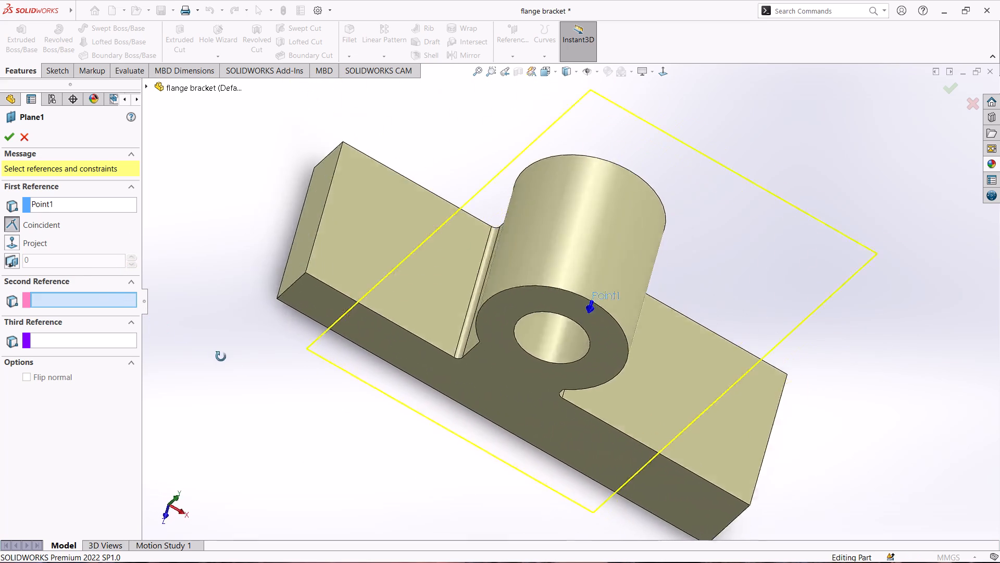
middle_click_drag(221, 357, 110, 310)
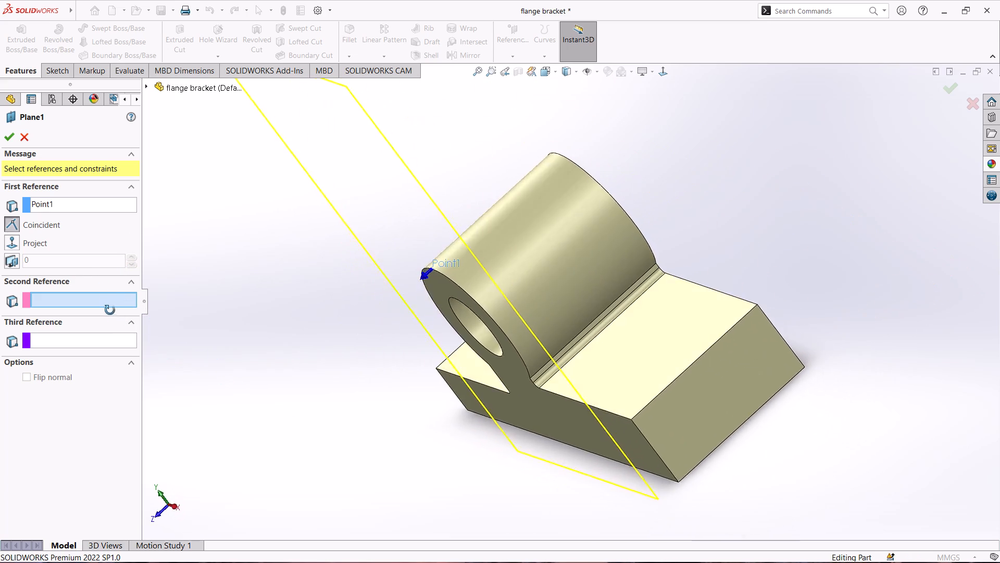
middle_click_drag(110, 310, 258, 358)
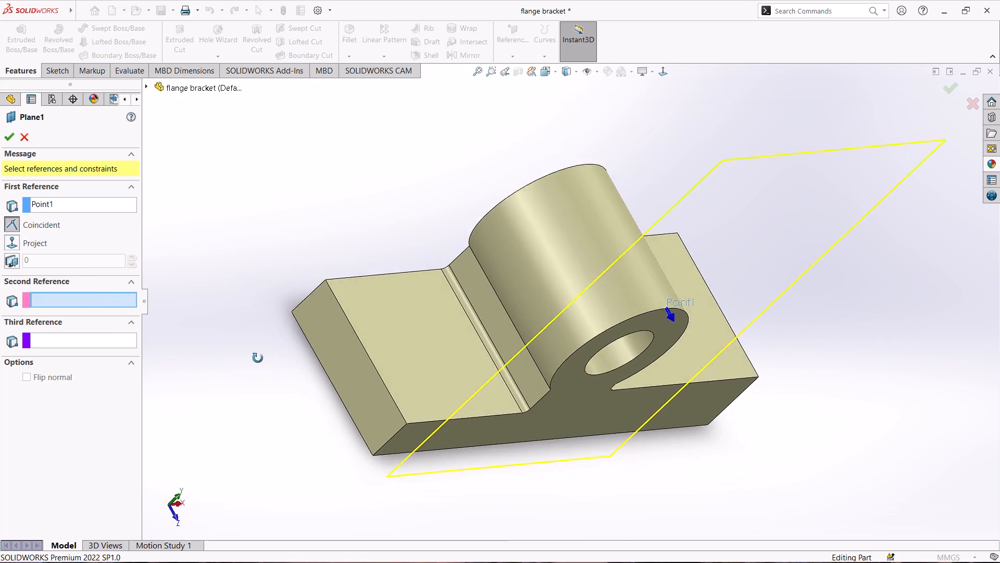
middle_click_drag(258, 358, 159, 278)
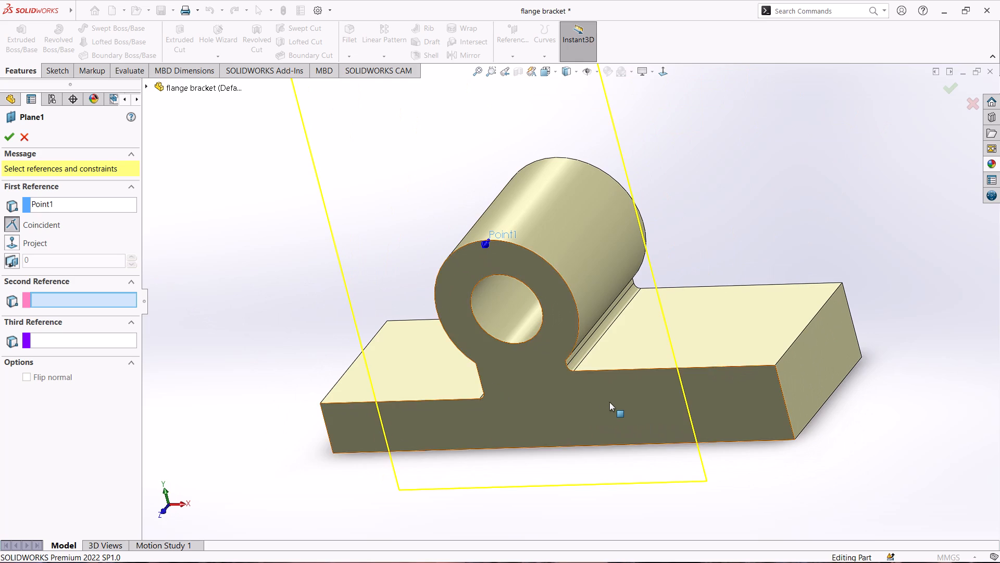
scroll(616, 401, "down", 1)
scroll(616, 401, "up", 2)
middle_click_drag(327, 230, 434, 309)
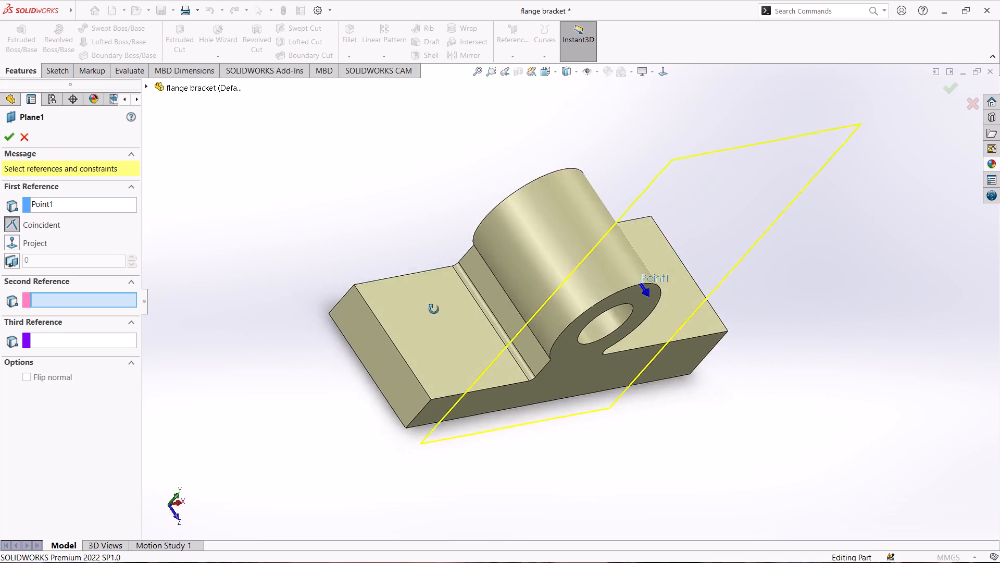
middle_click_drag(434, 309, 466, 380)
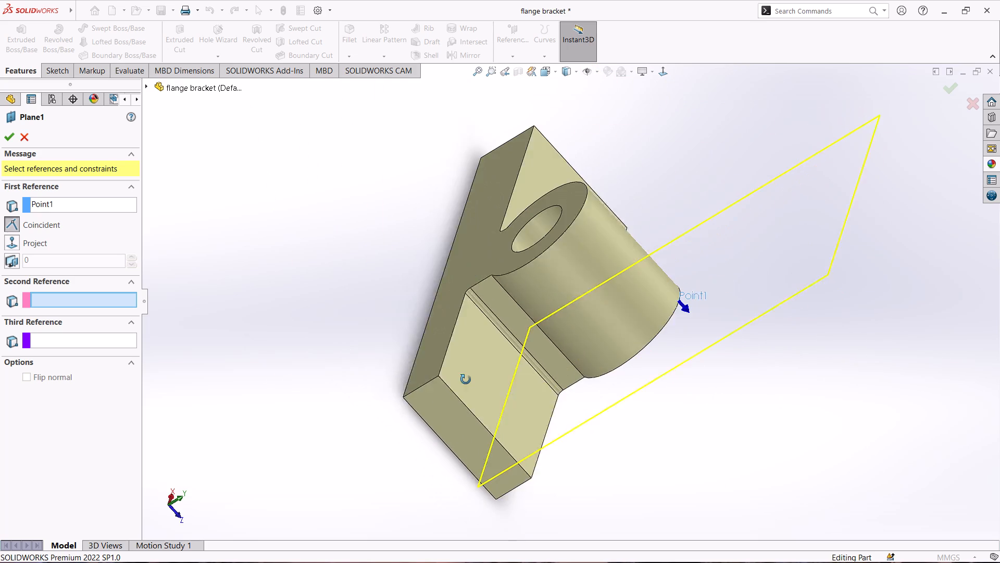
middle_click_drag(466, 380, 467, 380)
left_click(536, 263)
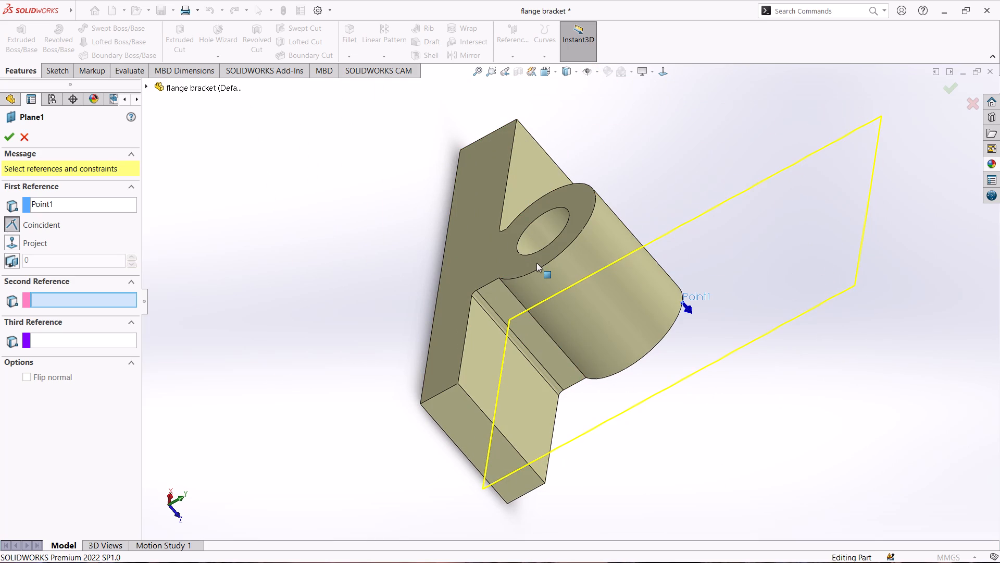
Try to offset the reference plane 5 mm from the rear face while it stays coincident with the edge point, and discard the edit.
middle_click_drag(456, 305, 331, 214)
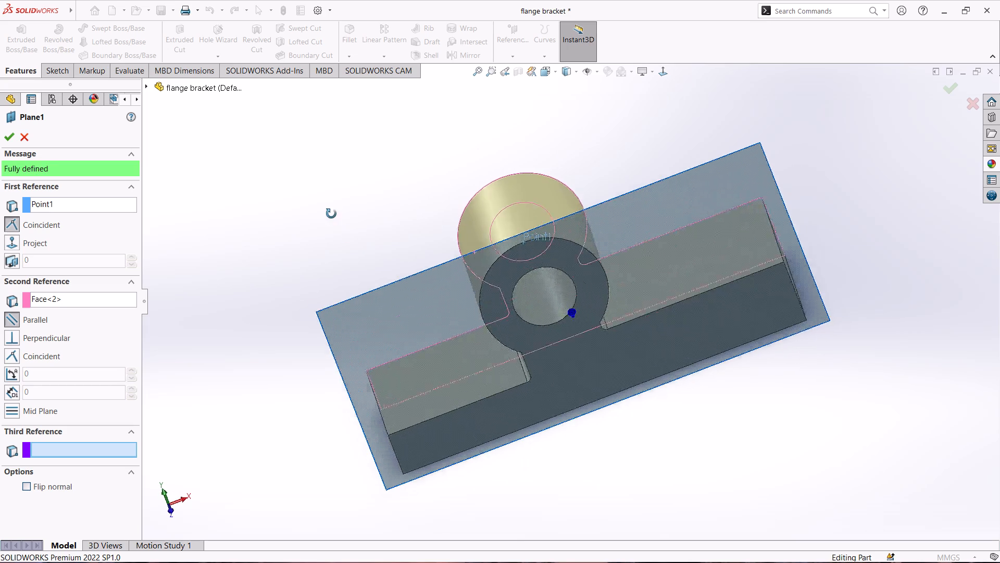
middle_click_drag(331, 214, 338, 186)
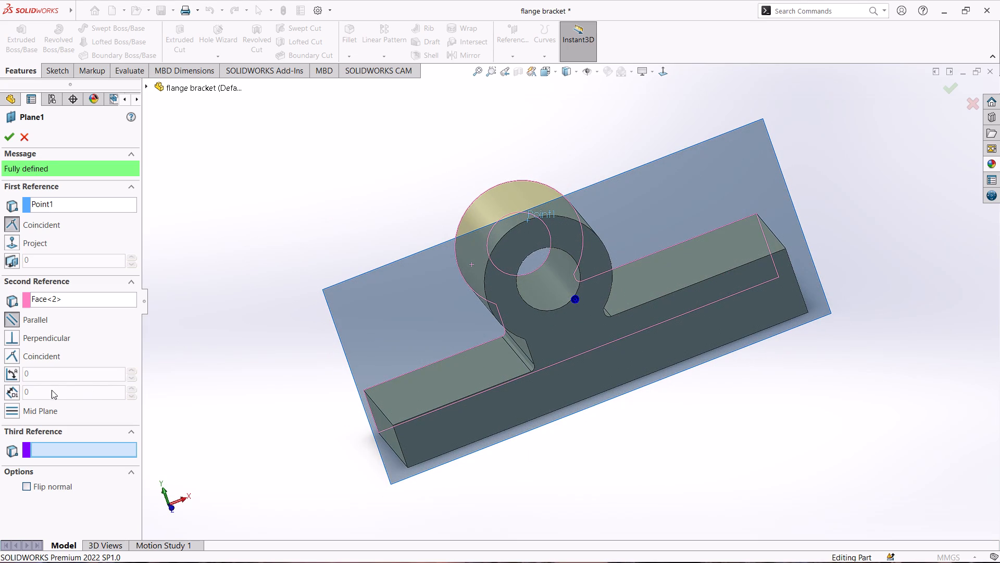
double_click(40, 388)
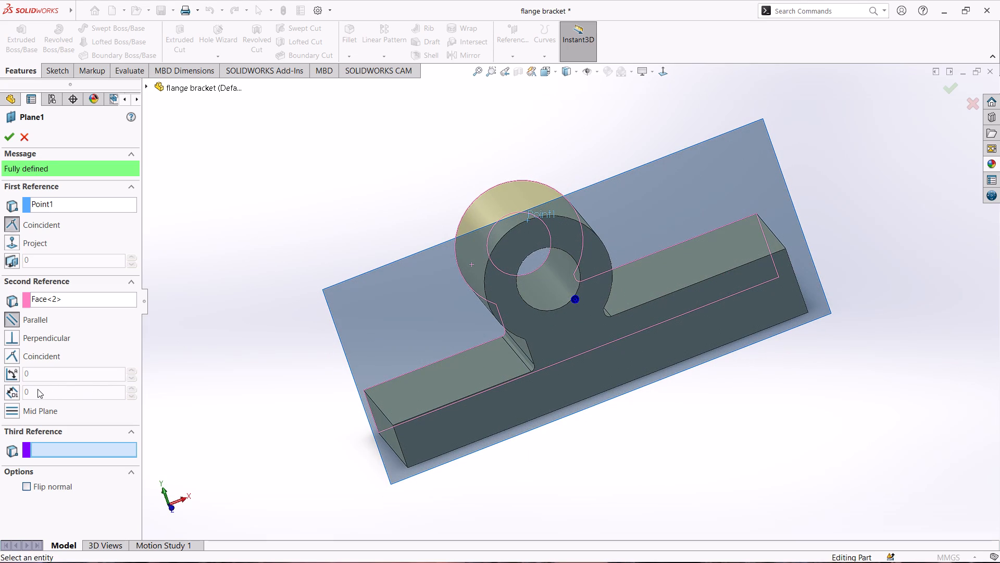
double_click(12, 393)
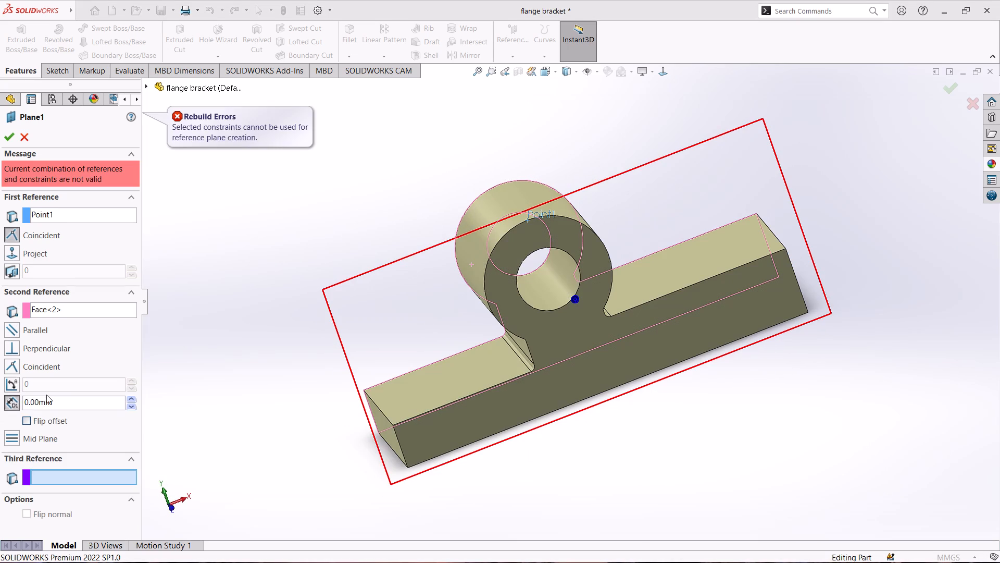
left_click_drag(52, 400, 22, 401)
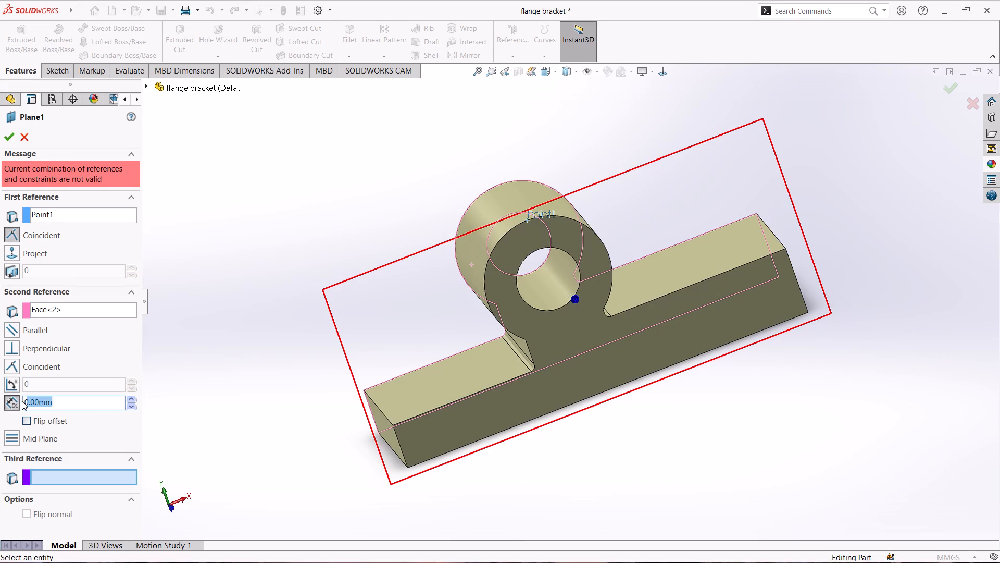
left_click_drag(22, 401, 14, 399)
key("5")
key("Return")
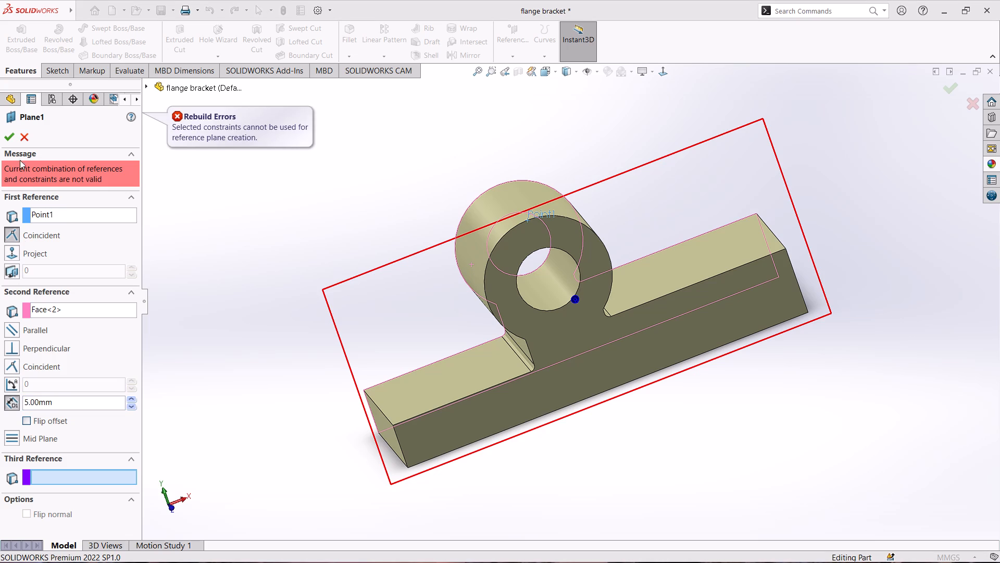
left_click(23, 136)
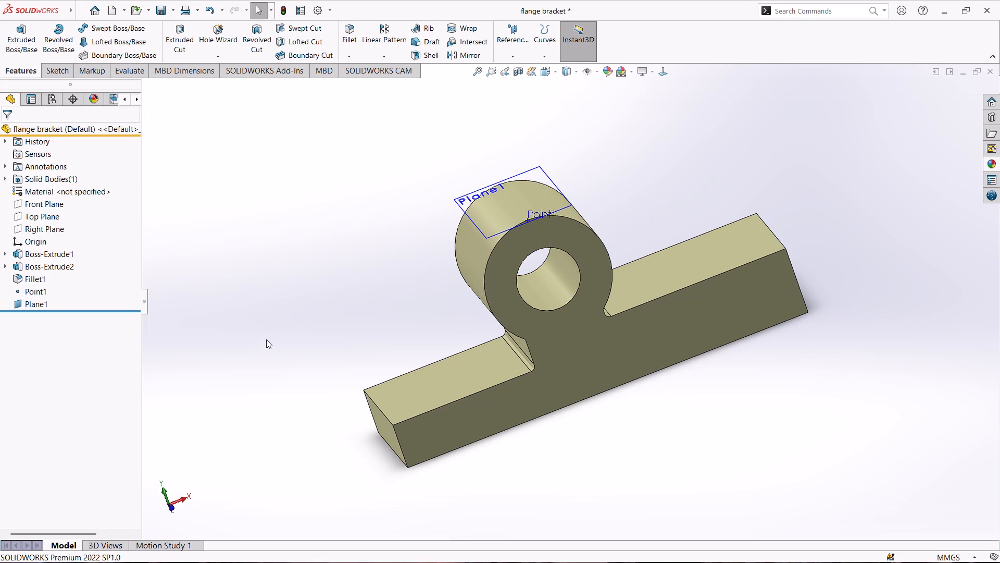
Delete the reference plane tangent to the boss.
right_click(37, 301)
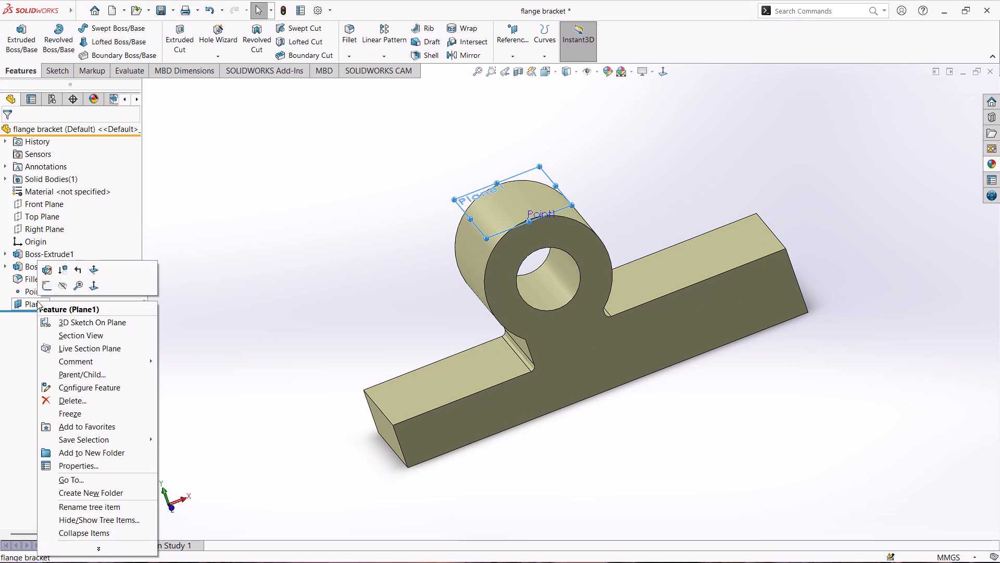
left_click(56, 402)
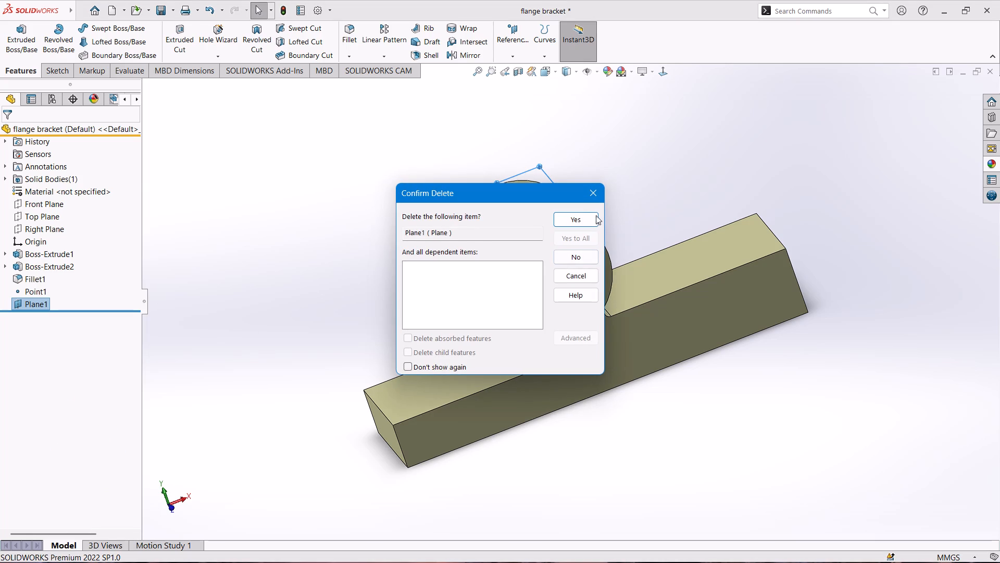
left_click(576, 218)
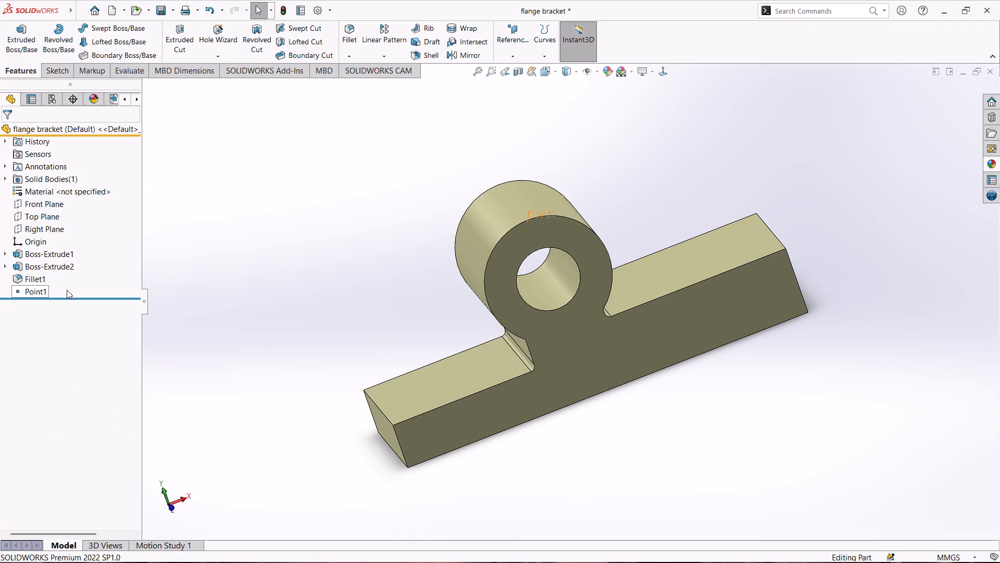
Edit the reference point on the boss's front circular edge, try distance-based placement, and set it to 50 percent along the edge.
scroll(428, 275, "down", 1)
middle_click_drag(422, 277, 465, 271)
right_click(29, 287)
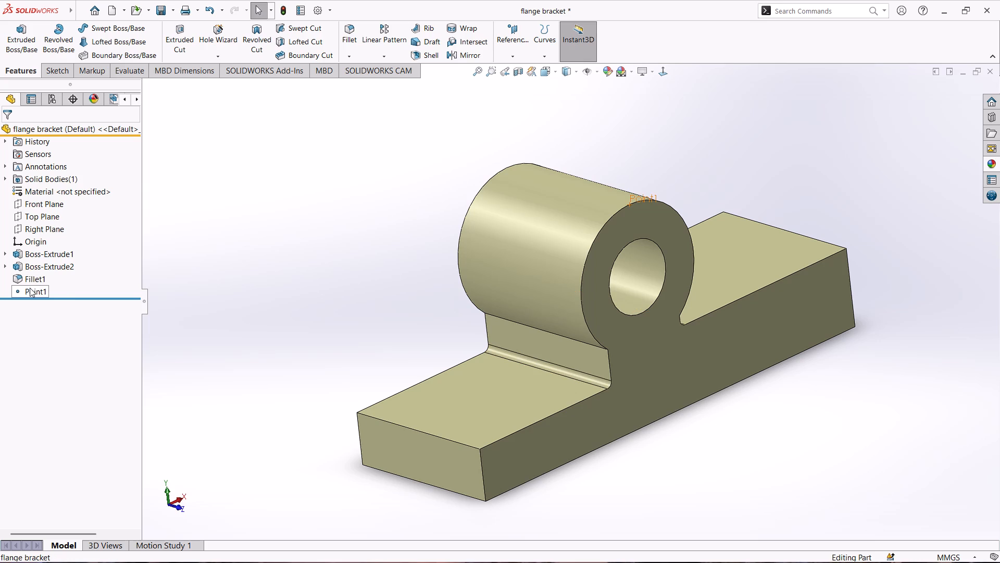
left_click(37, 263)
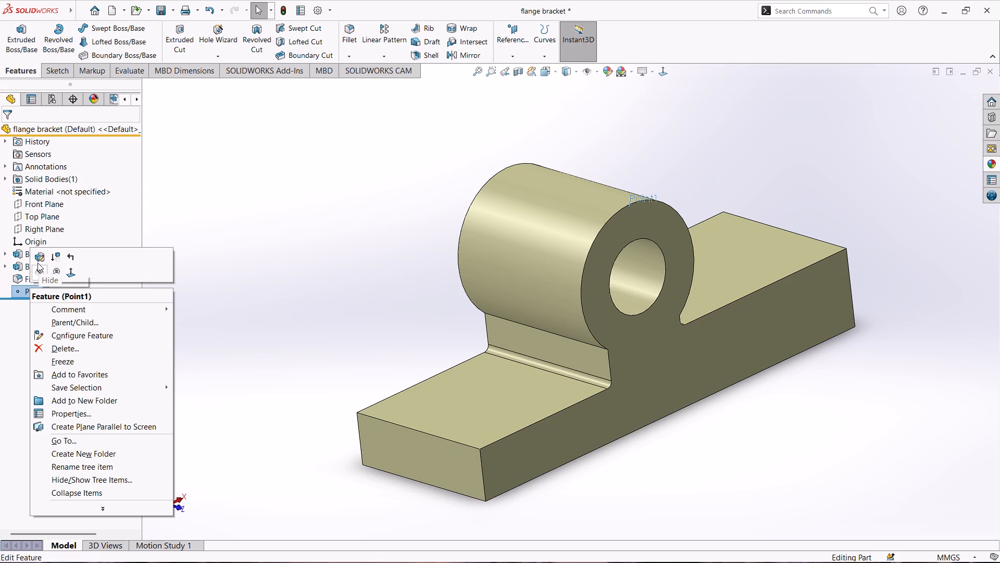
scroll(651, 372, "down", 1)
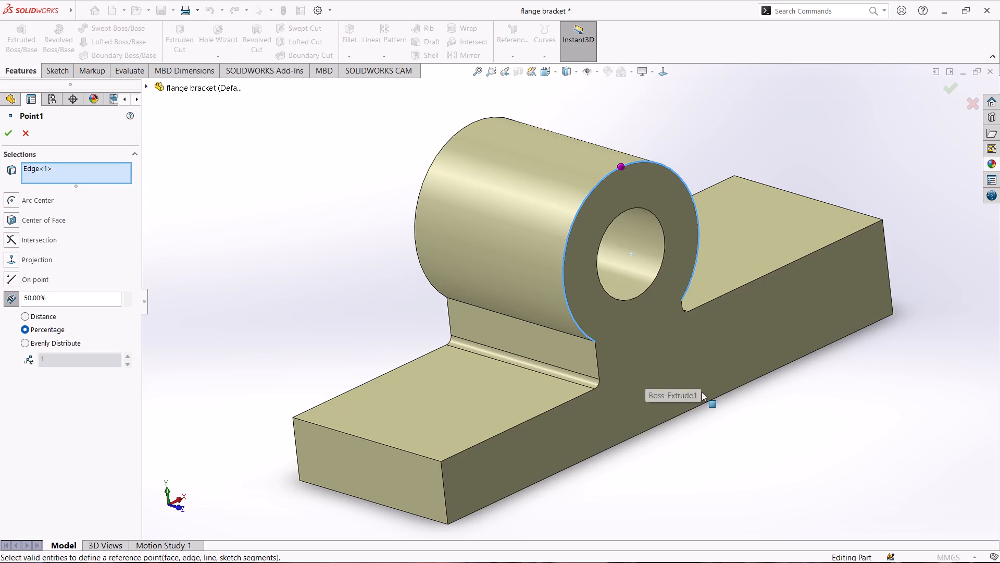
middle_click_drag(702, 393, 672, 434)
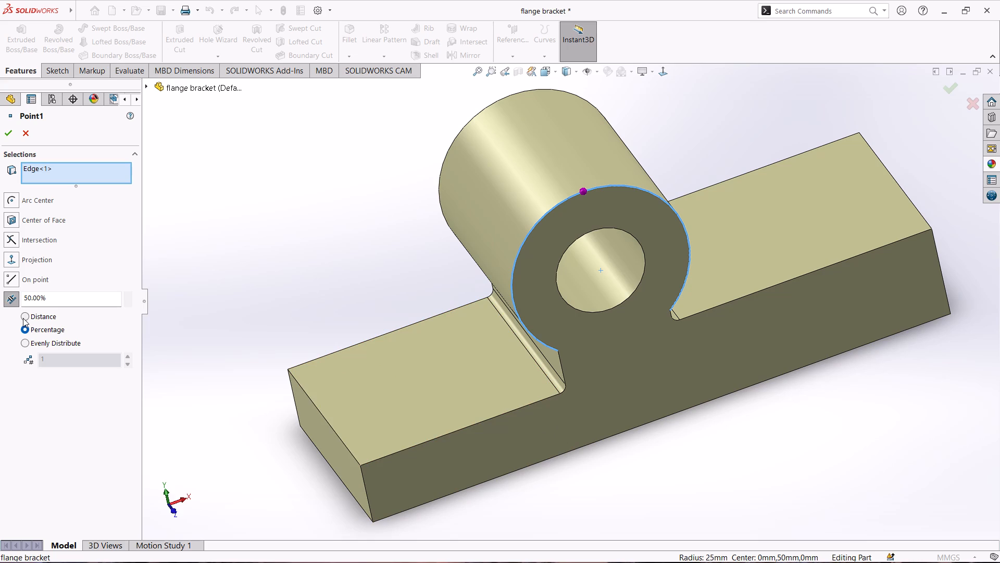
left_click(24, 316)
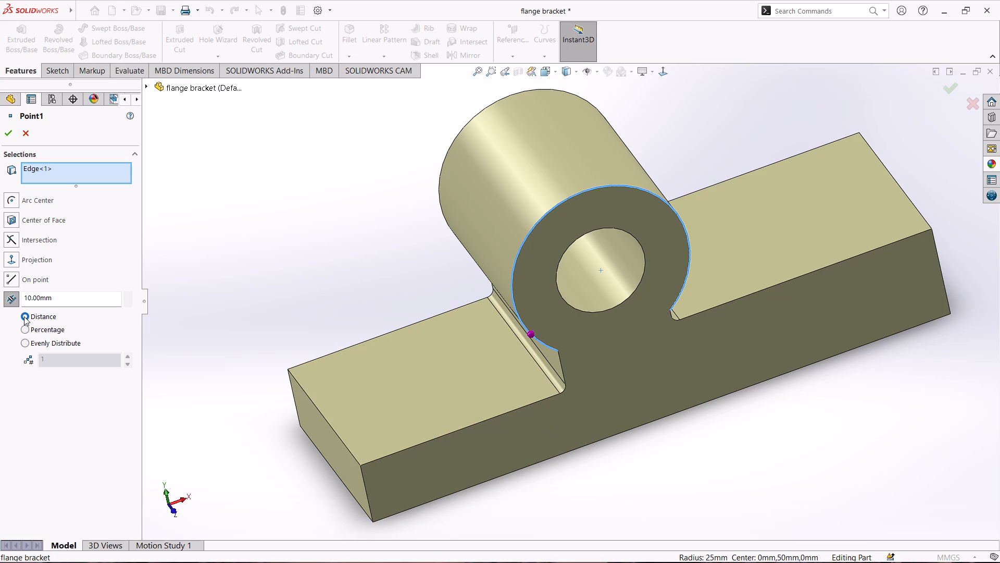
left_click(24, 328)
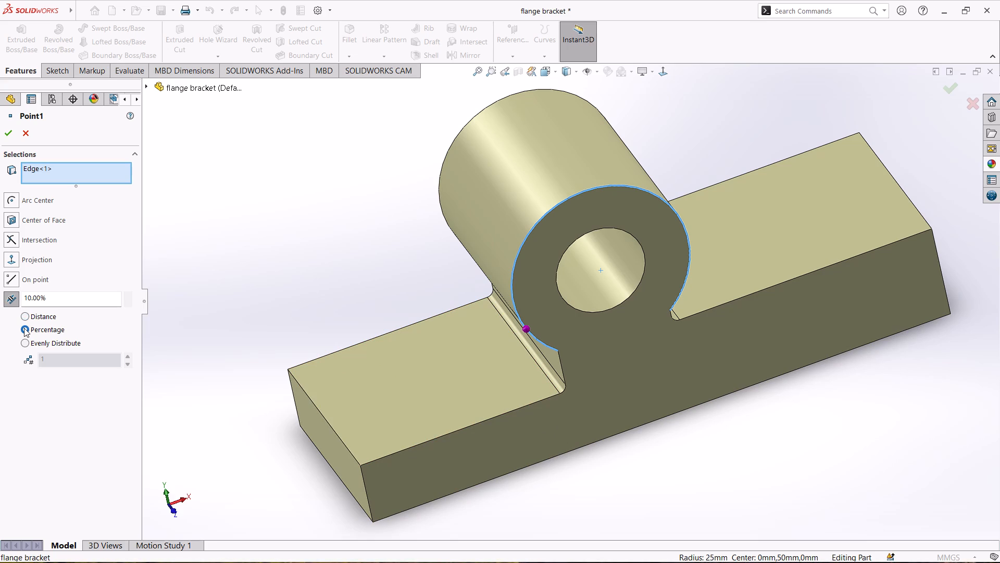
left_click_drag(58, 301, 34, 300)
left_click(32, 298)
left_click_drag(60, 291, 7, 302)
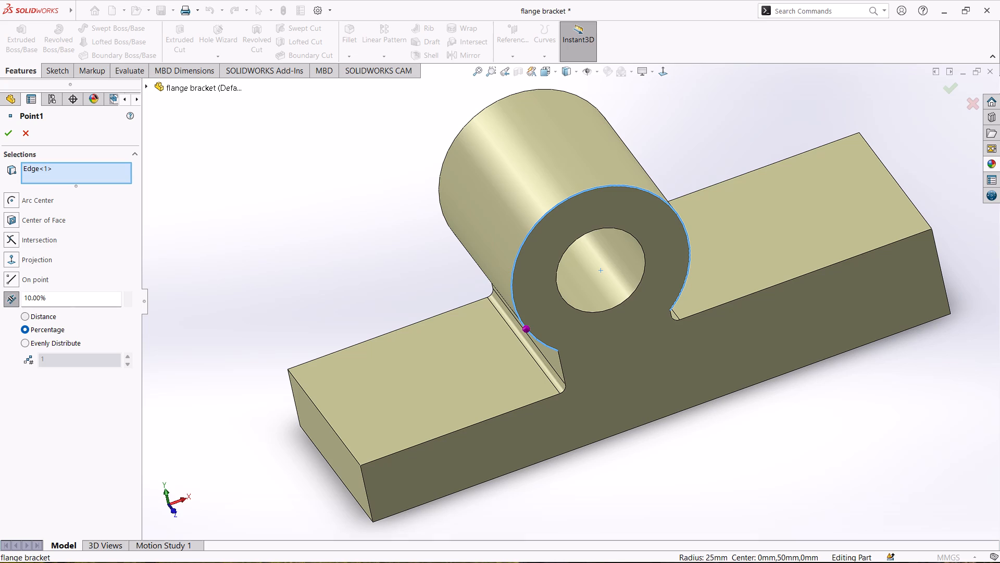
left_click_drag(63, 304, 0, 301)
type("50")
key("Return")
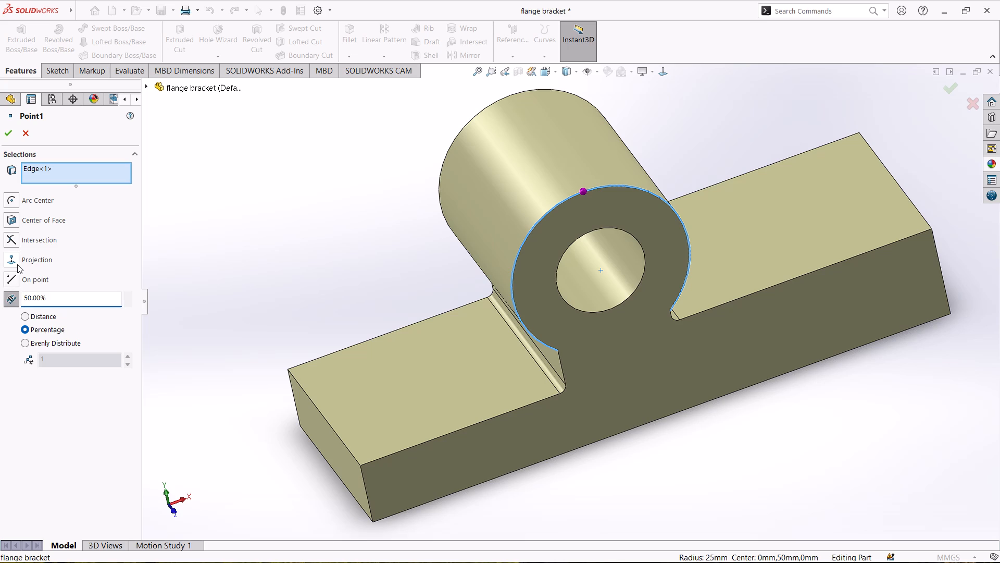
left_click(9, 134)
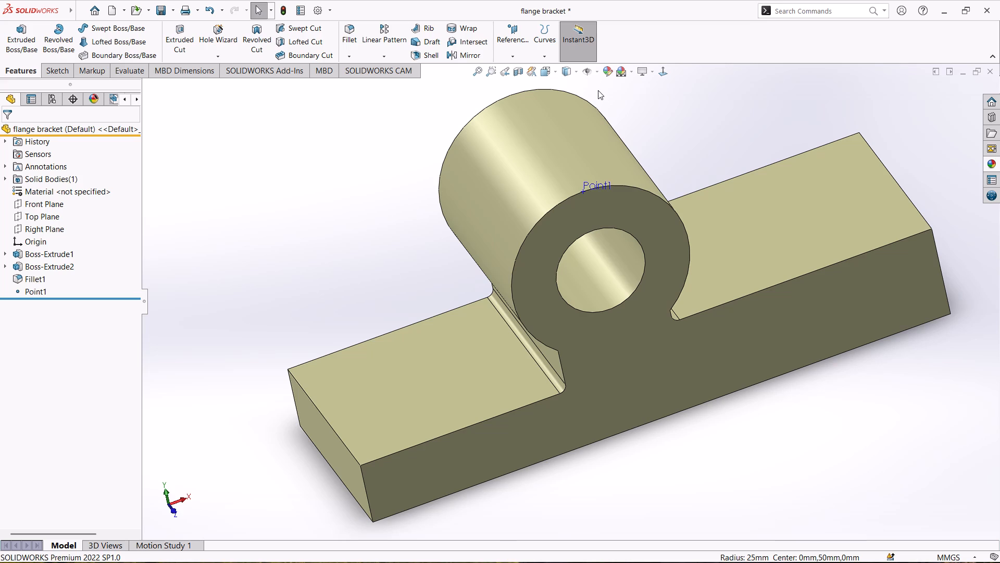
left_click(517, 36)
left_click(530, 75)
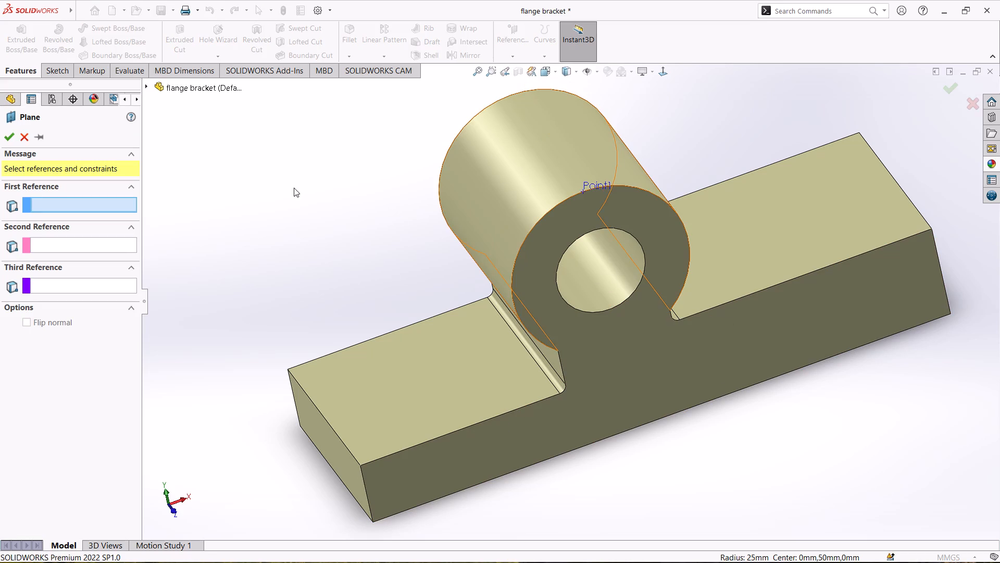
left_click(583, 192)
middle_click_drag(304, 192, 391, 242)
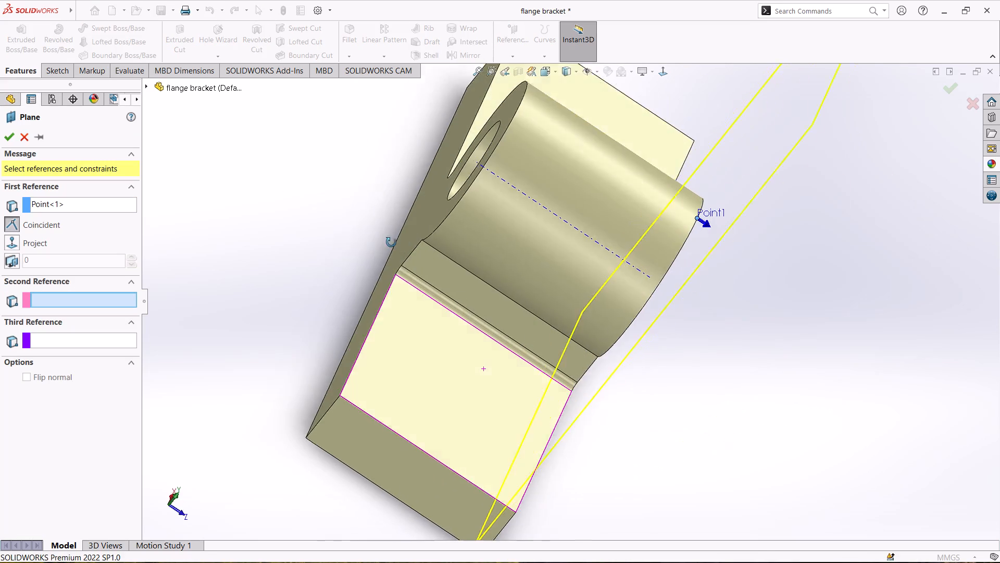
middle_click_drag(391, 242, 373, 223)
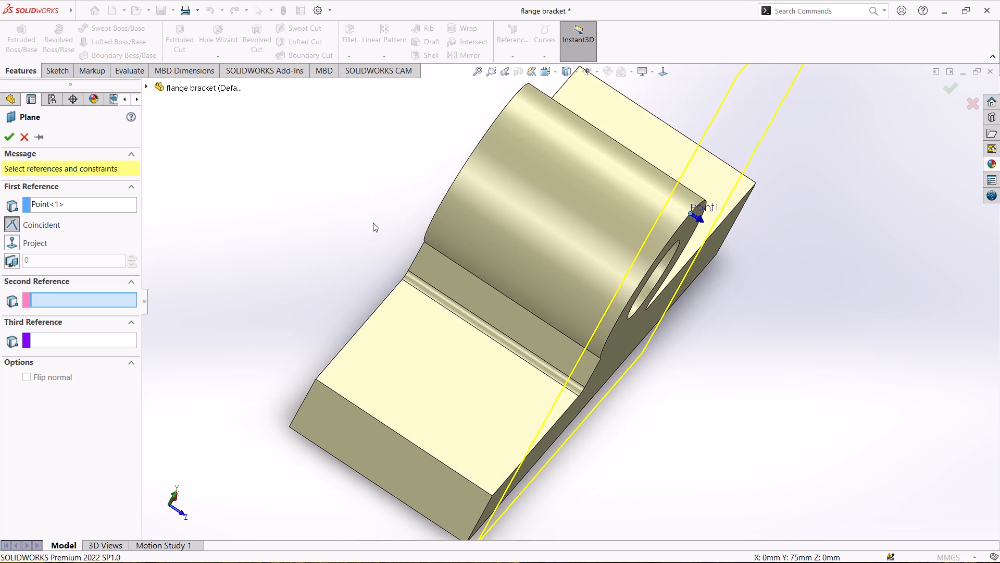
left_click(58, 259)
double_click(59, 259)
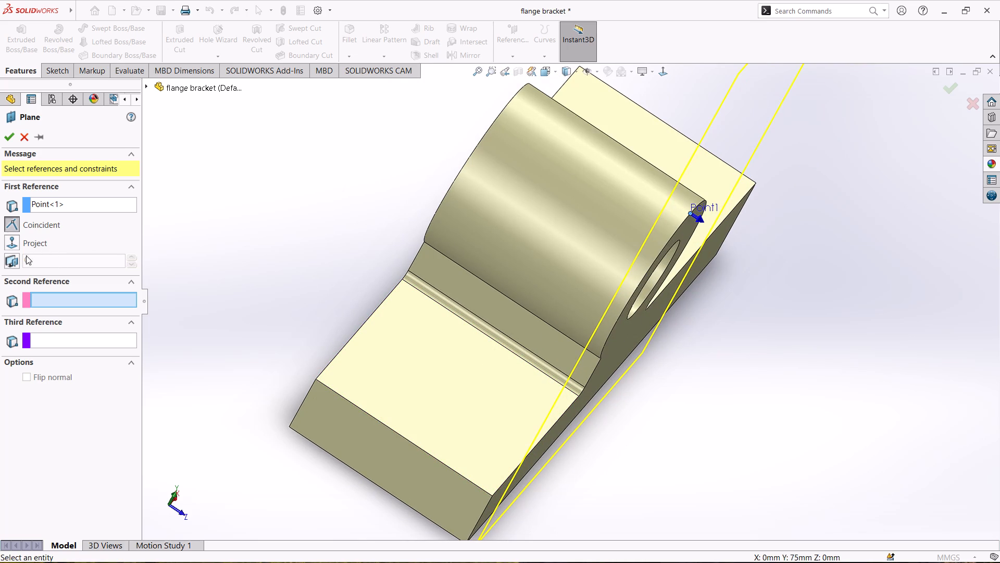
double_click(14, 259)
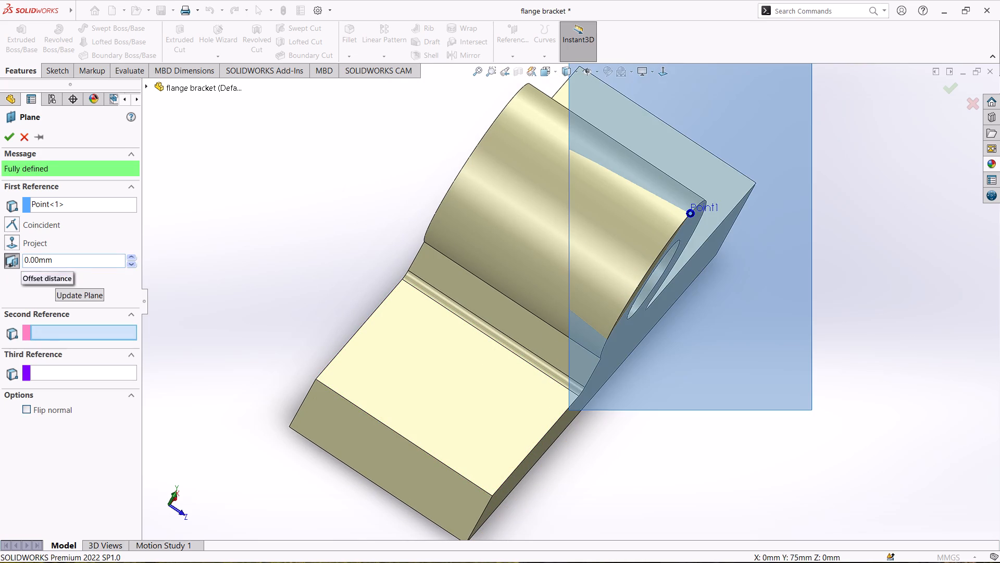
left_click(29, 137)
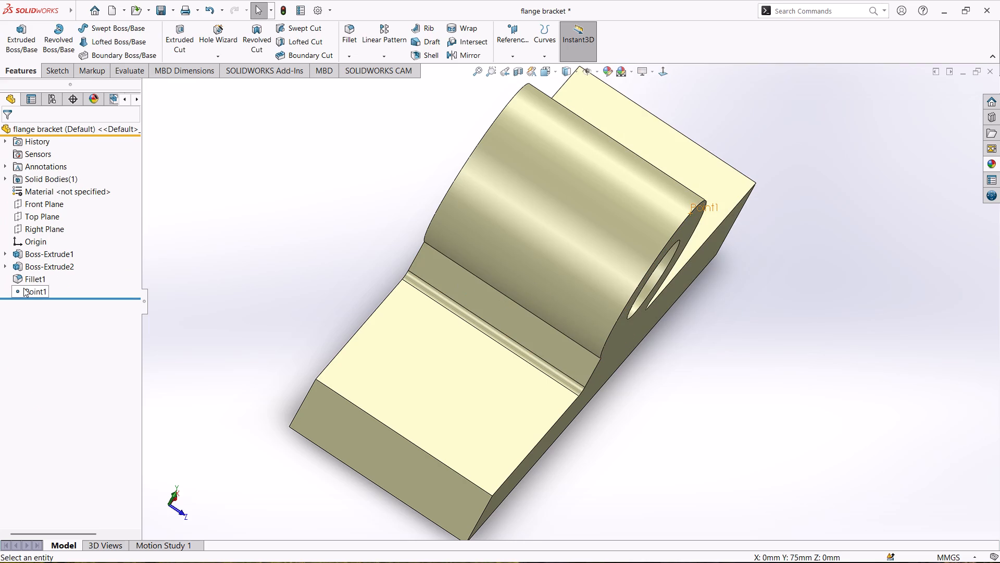
Delete the reference point on the boss's front edge.
right_click(23, 288)
left_click(45, 342)
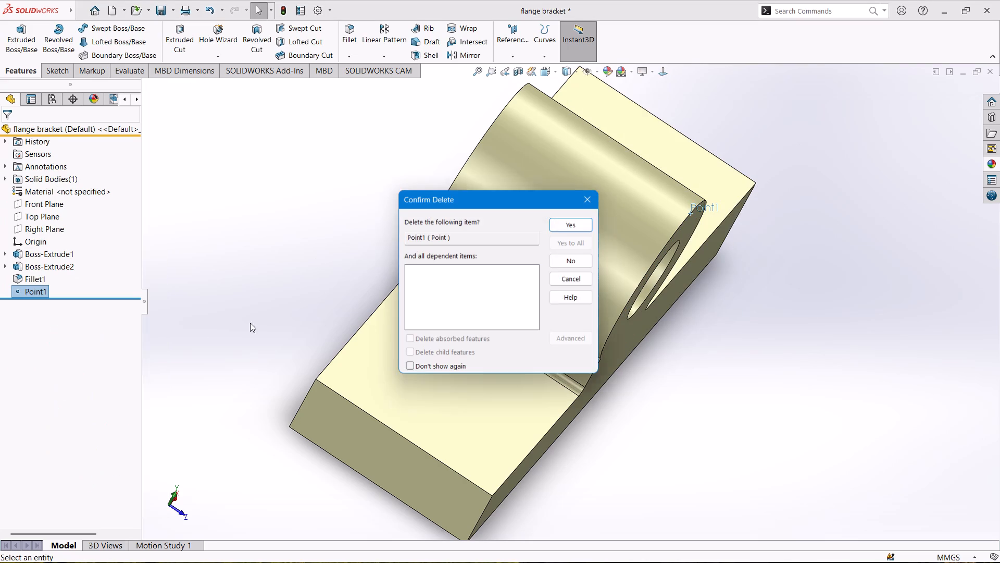
left_click(570, 221)
Start a sketch on the bracket's front face and draw a vertical line about 30 mm long, centred above the bore and extending beyond the boss.
middle_click_drag(675, 351, 670, 351)
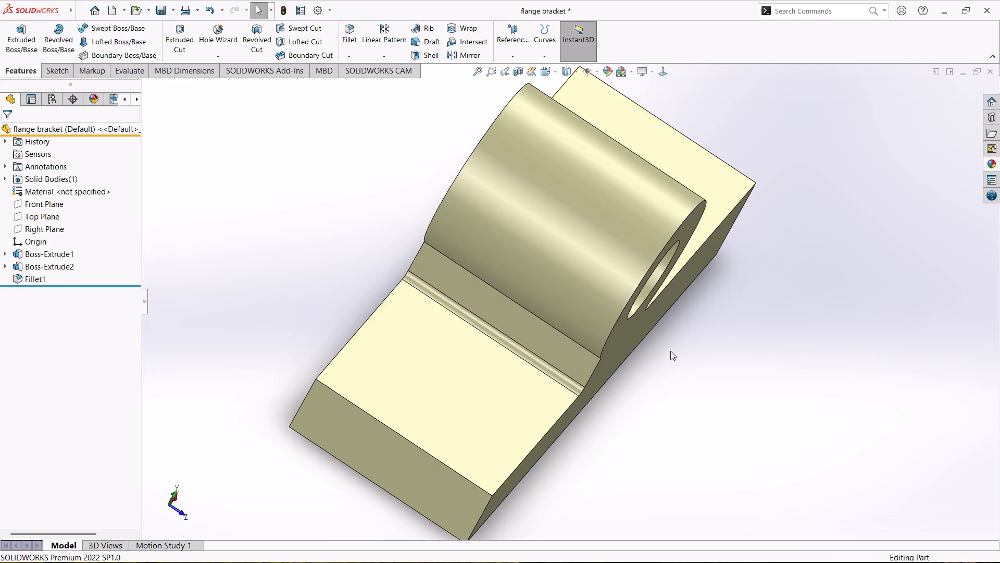
middle_click_drag(670, 351, 581, 307)
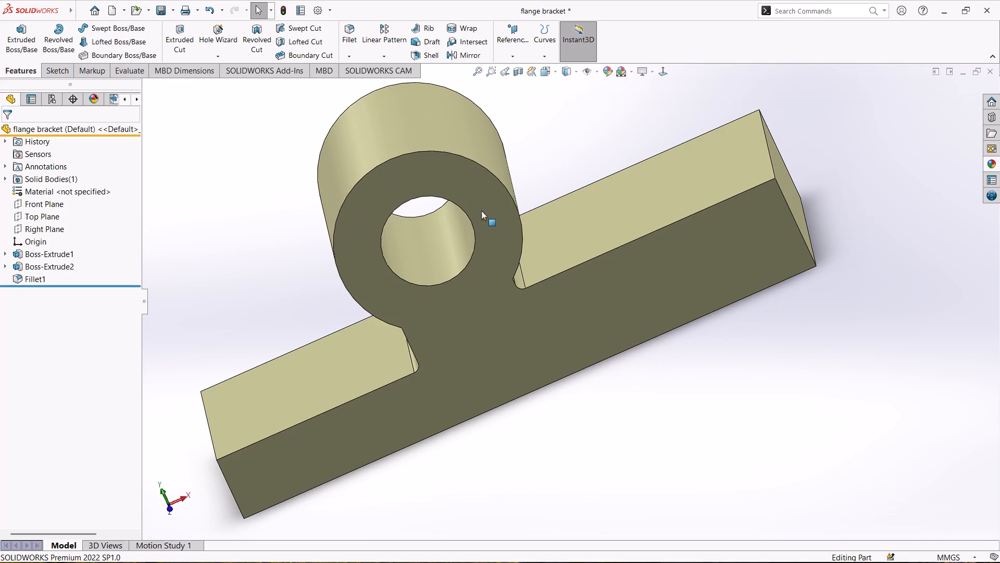
left_click(477, 189)
left_click(524, 160)
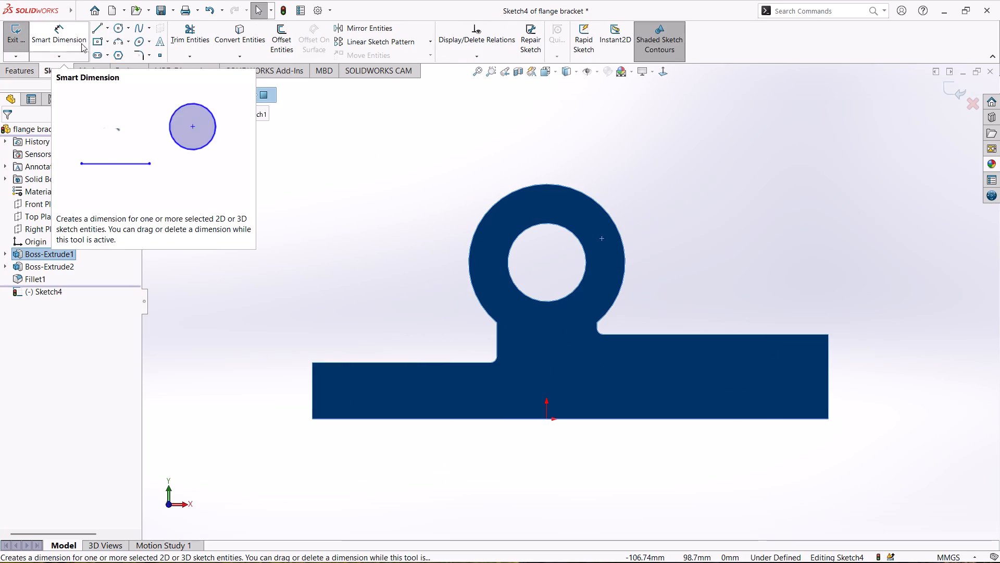
left_click(96, 30)
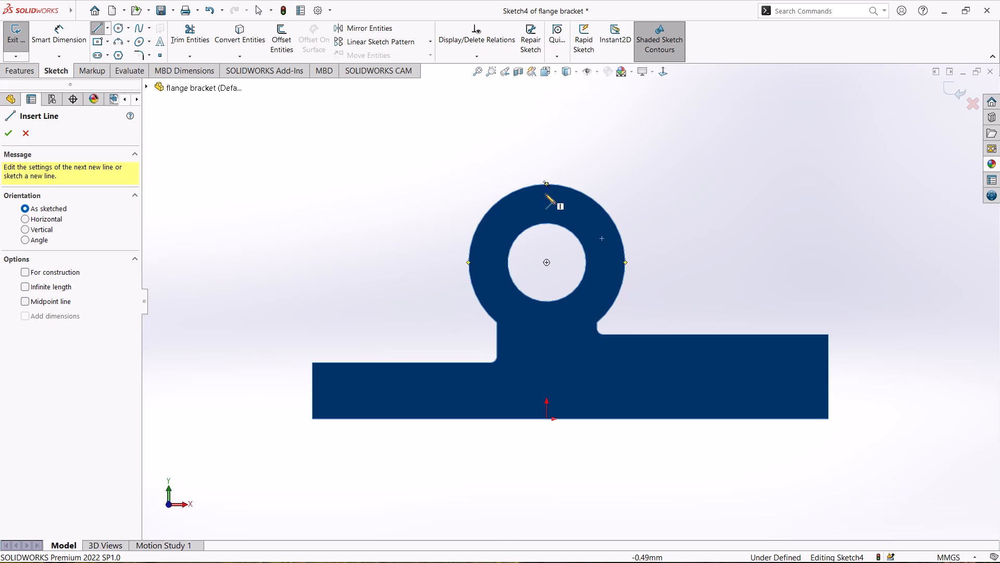
left_click(545, 196)
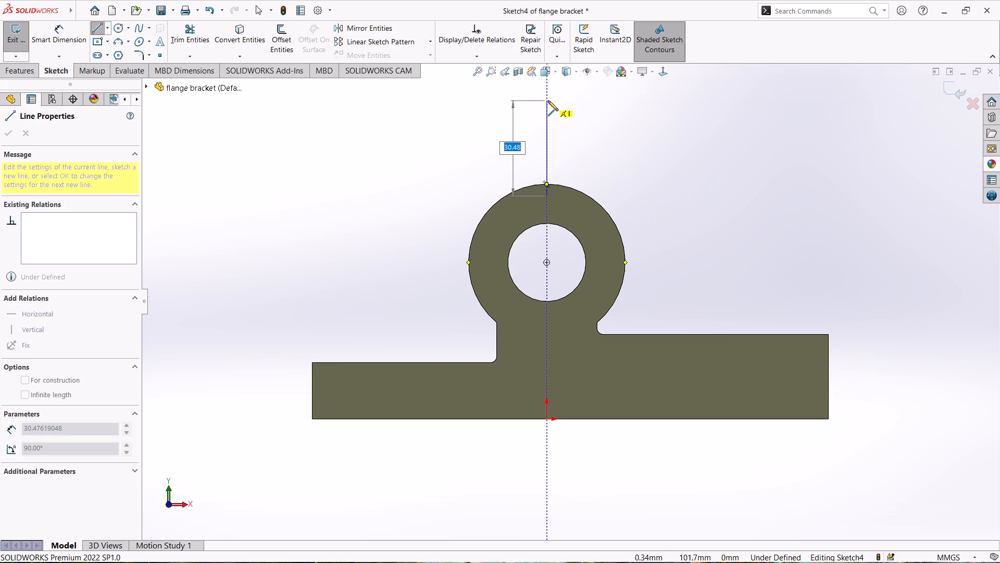
left_click(548, 101)
key("Escape")
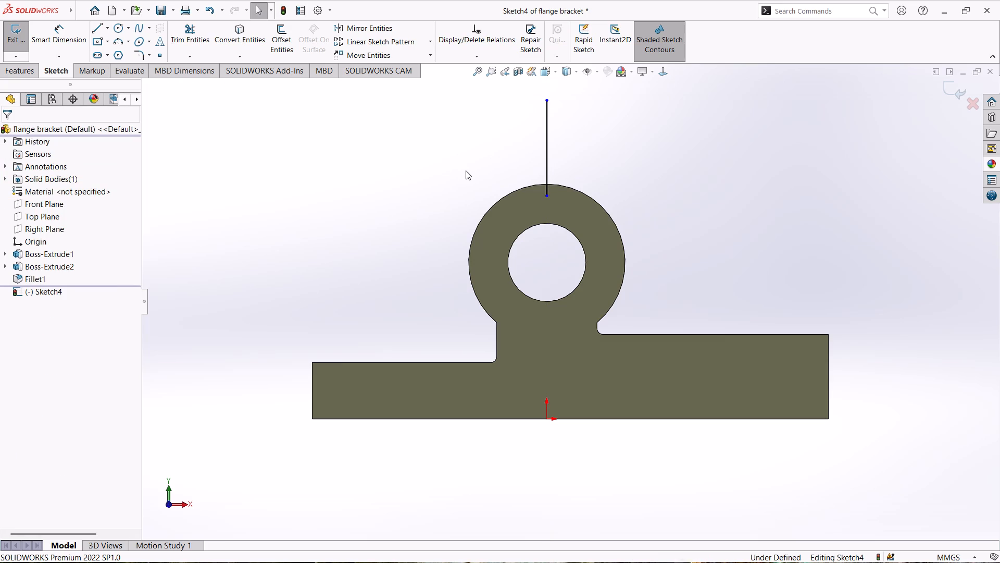
Offset the vertical line 15 mm in both directions with dimensions added and the ends capped with lines, forming a rectangle.
left_click(270, 34)
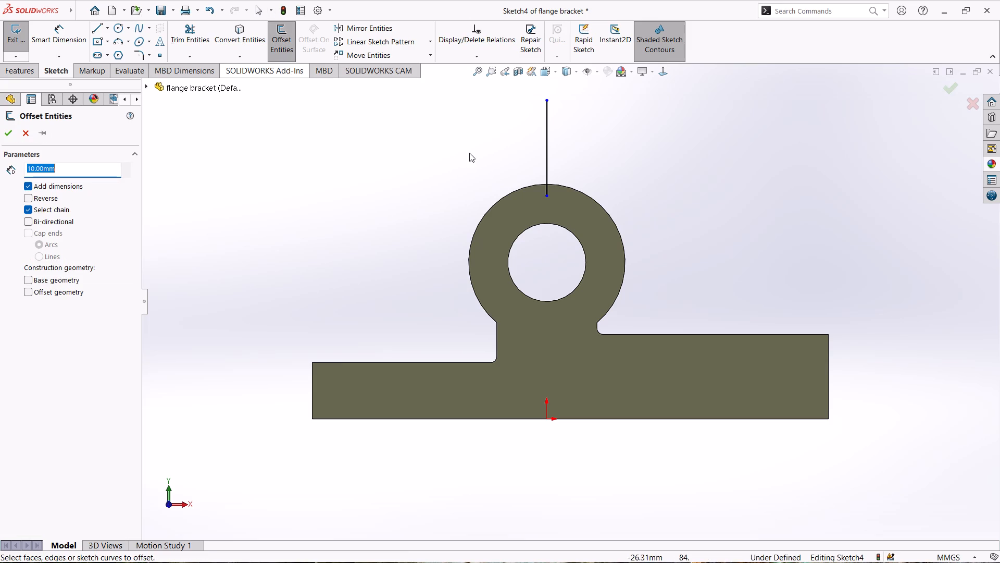
left_click(545, 149)
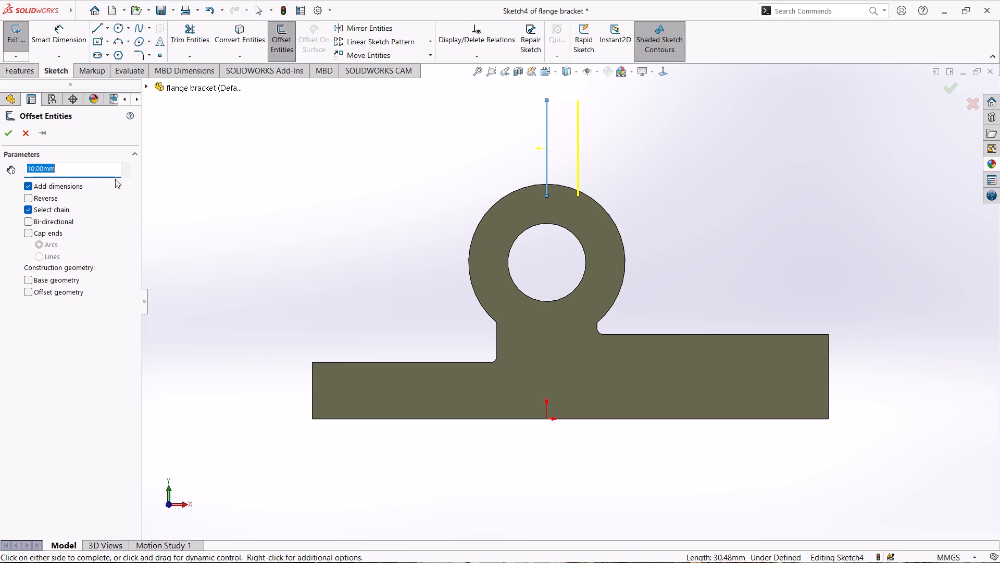
left_click(27, 221)
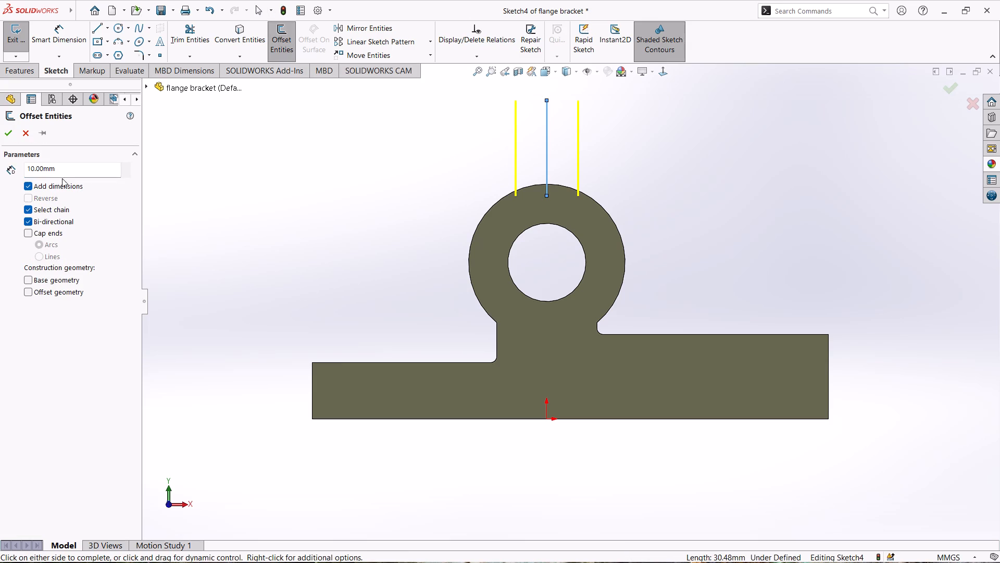
left_click_drag(64, 172, 0, 170)
key("1")
key("5")
key("Return")
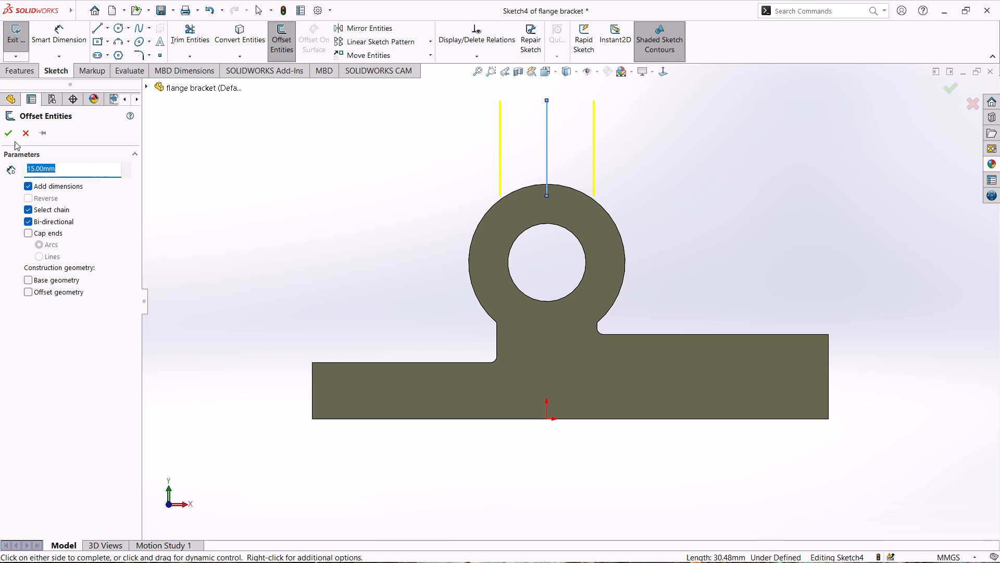
left_click(24, 232)
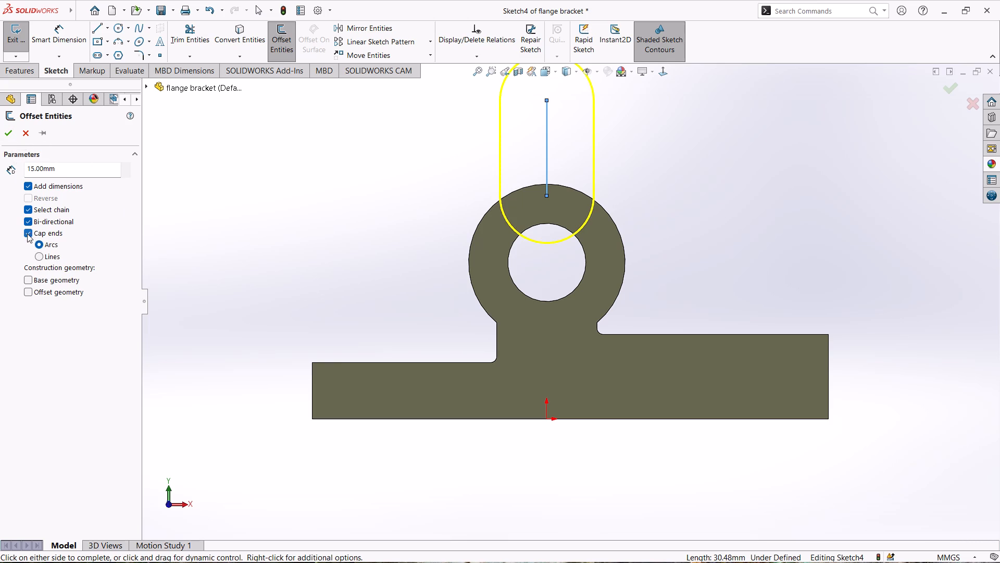
left_click(27, 234)
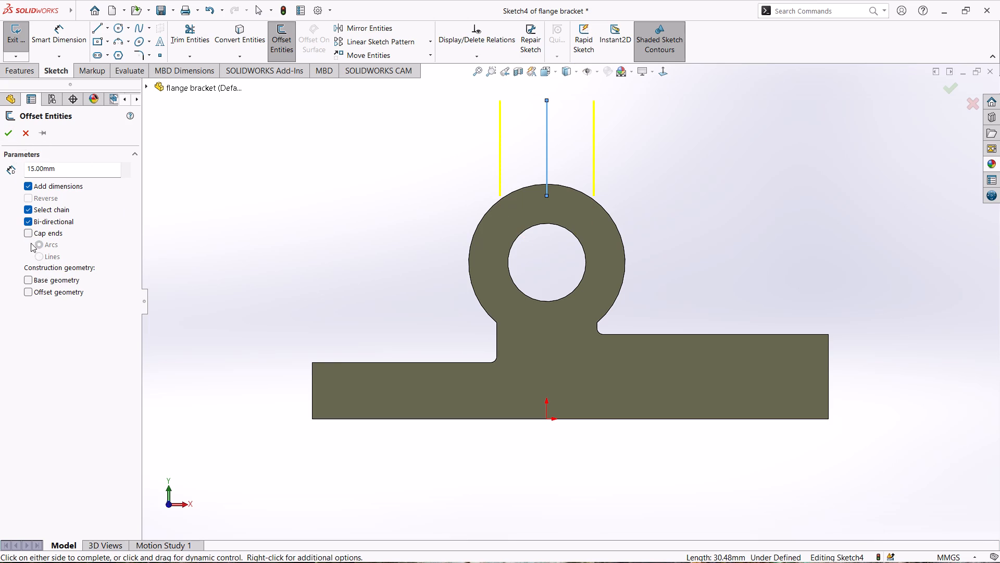
left_click(39, 256)
left_click(29, 237)
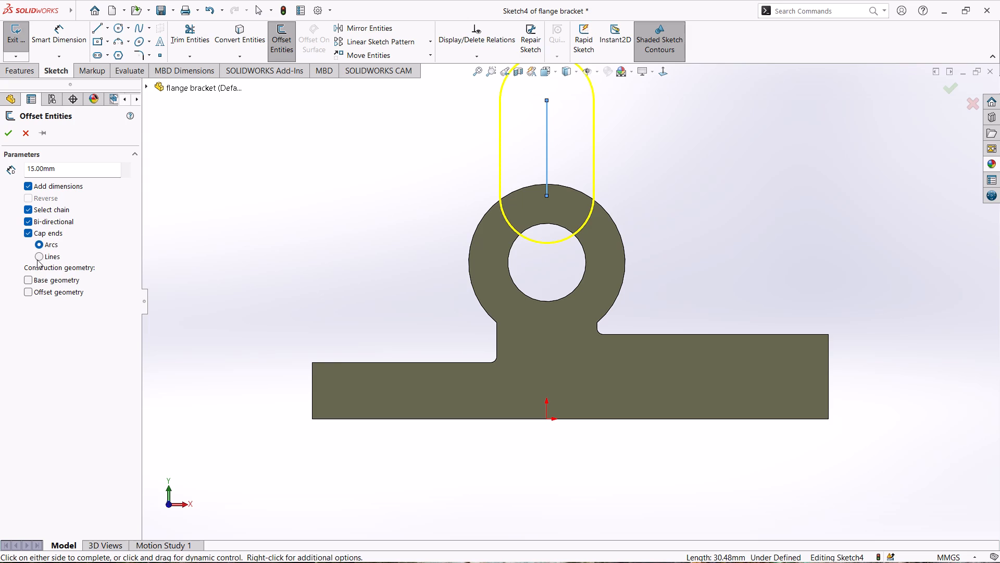
left_click(42, 260)
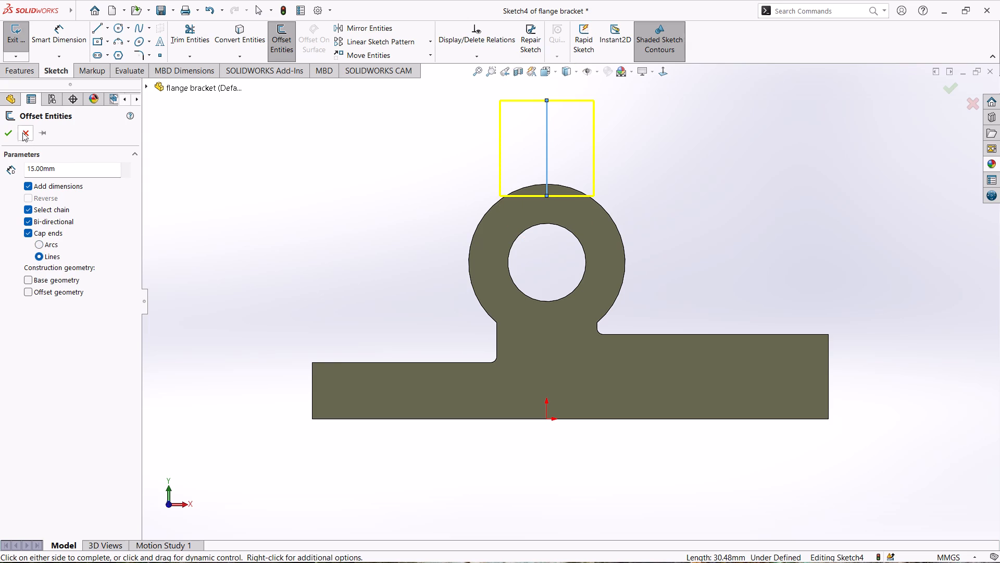
left_click(8, 131)
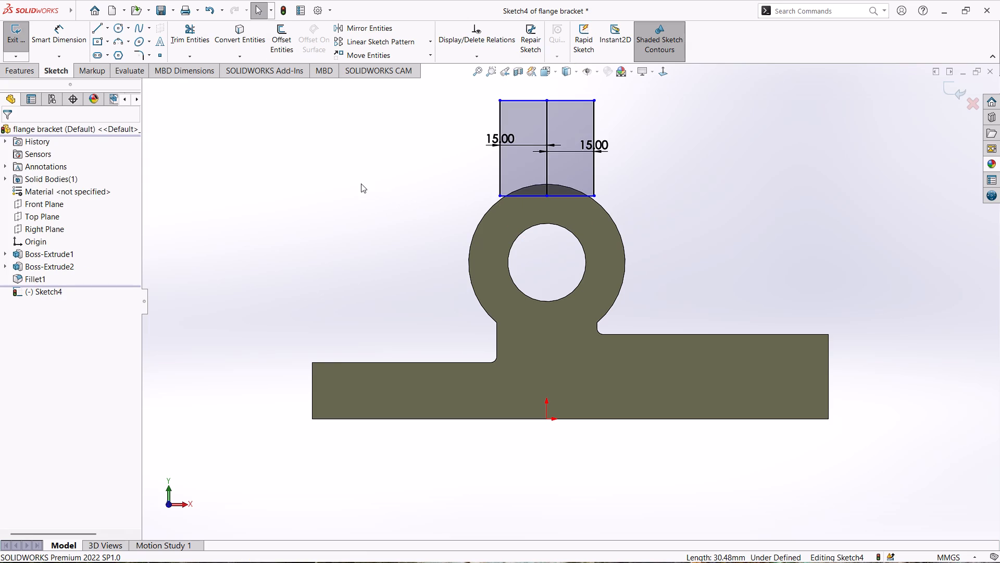
Dimension the rectangle's top edge at 120 mm above the origin.
left_click(60, 28)
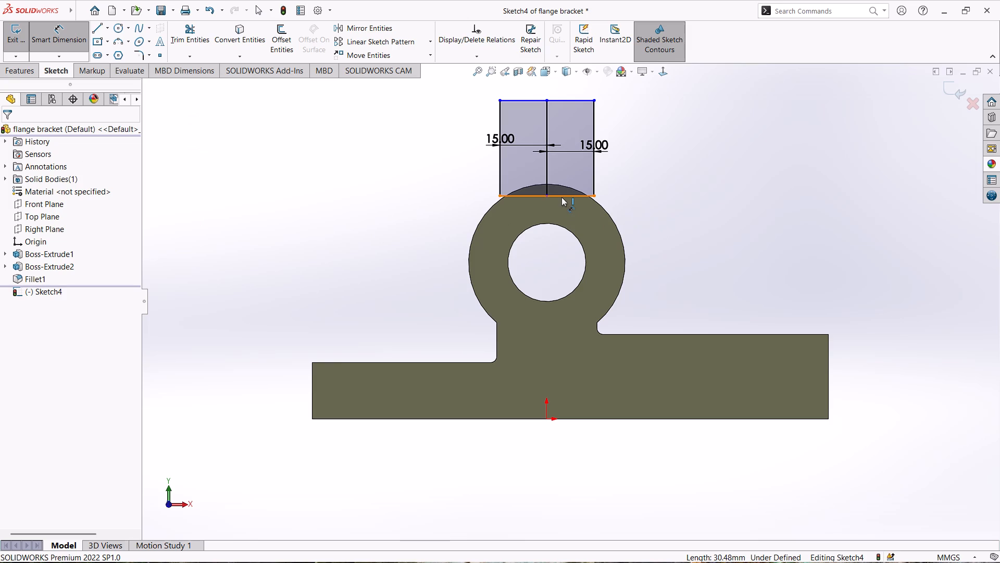
left_click(561, 197)
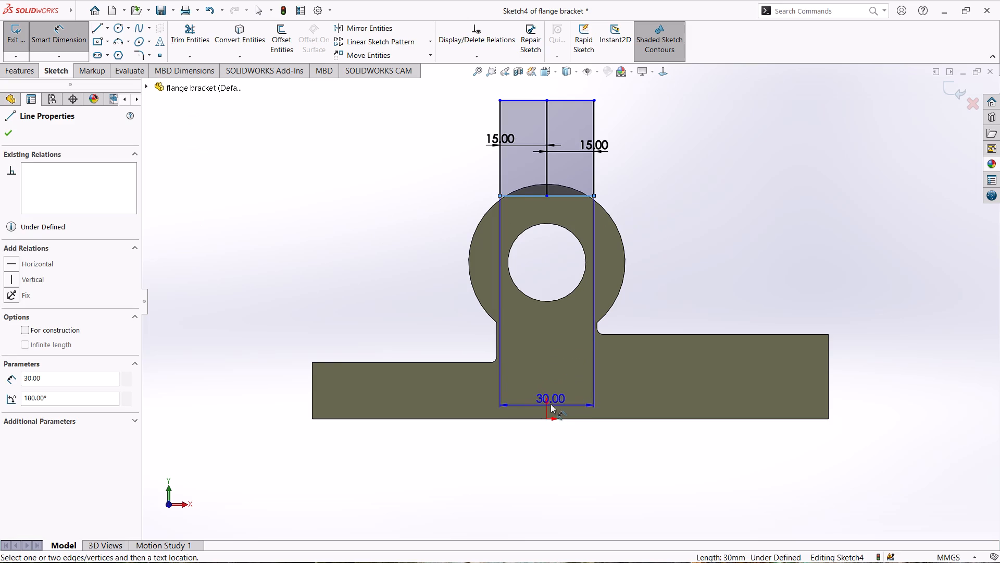
key("Escape")
left_click(544, 419)
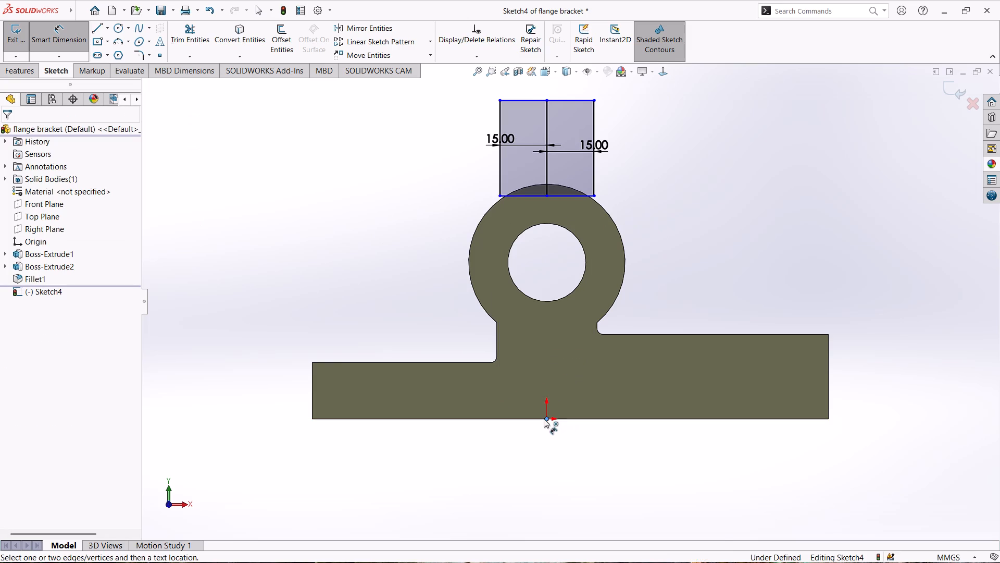
left_click(571, 102)
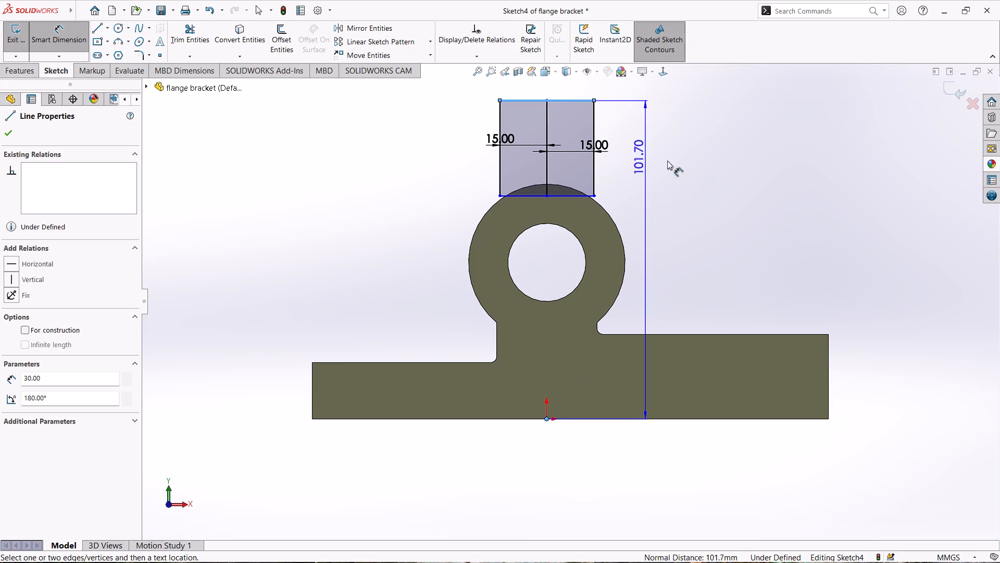
left_click(680, 203)
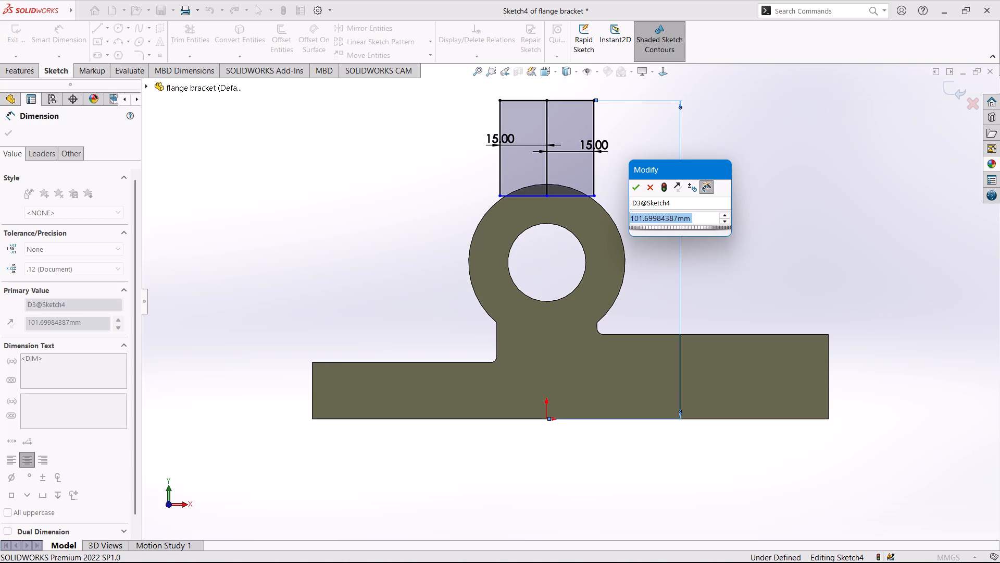
type("120")
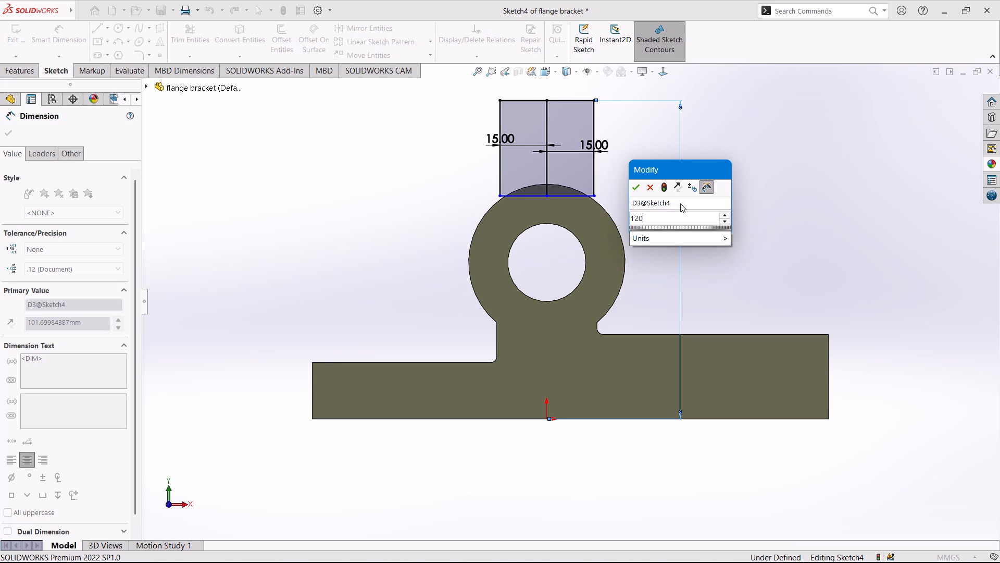
key("Return")
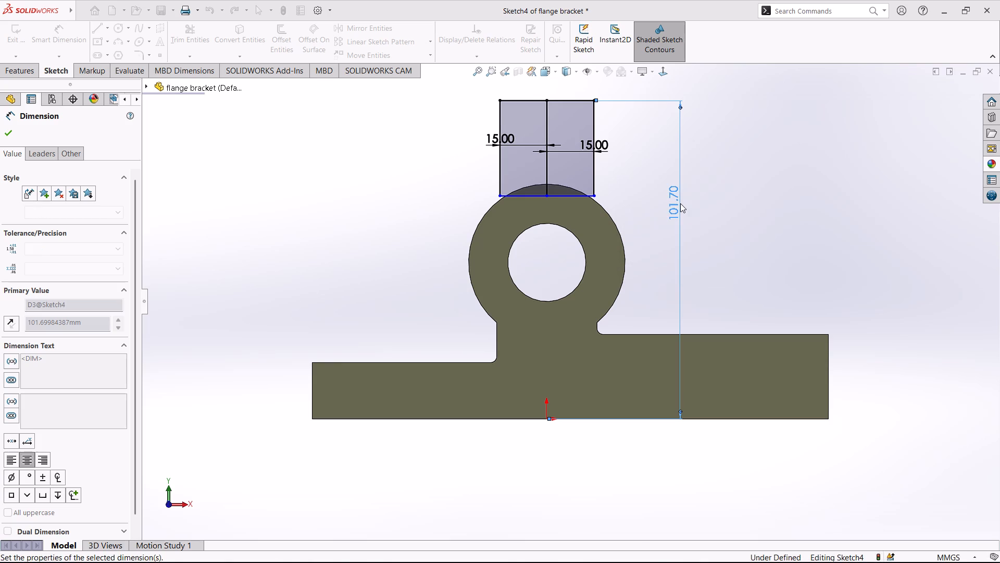
scroll(644, 197, "down", 2)
scroll(642, 200, "up", 3)
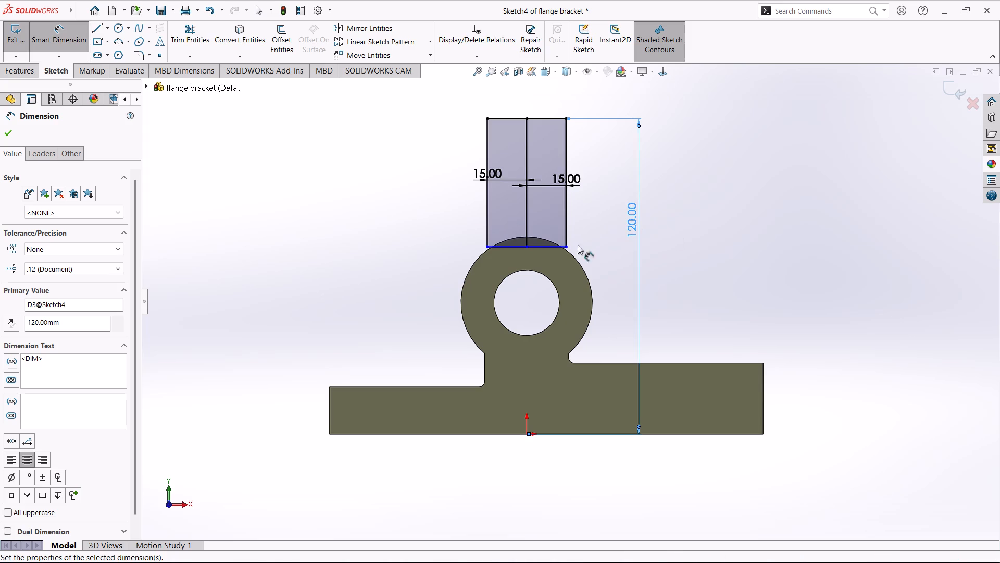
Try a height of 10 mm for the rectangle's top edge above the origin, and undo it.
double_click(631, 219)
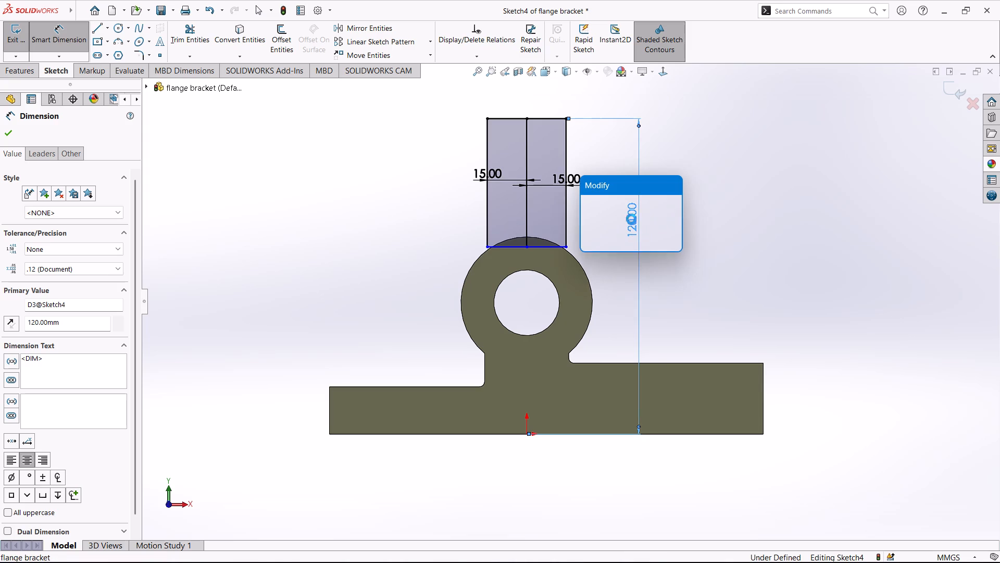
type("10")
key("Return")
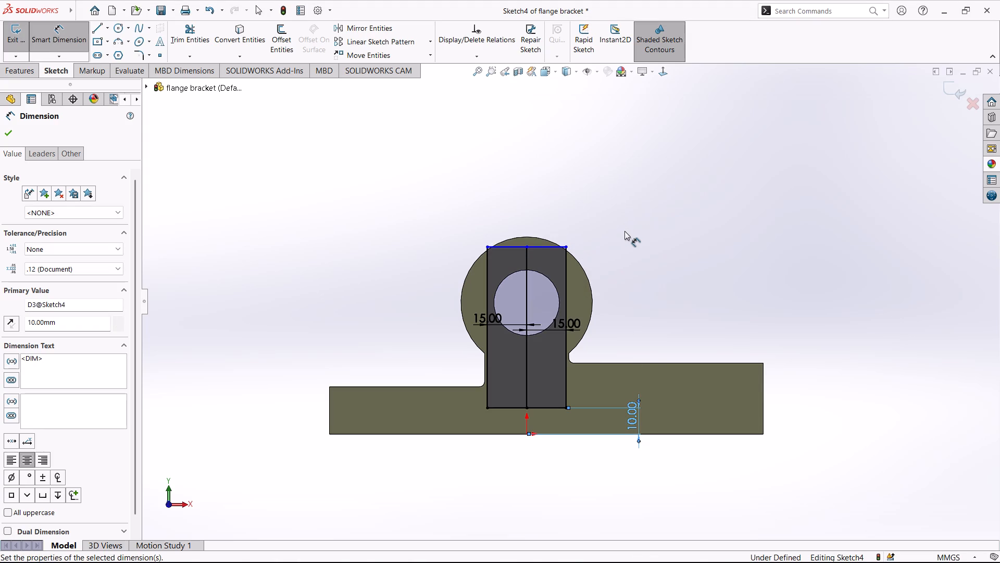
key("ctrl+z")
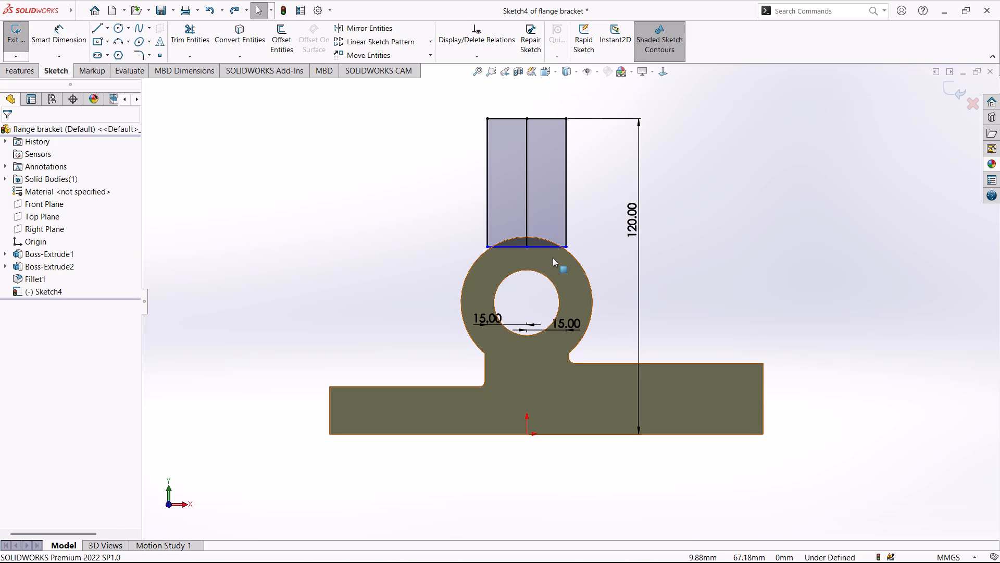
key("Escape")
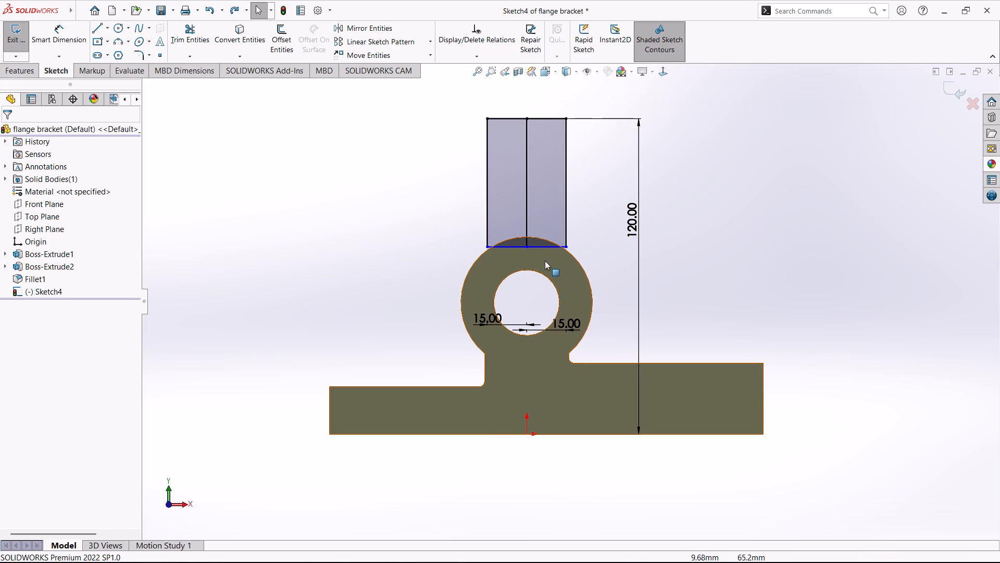
Lower the rectangle's bottom edge to between the boss's outer edge and the bore, about 65.6 mm above the bracket's base.
left_click_drag(543, 246, 546, 271)
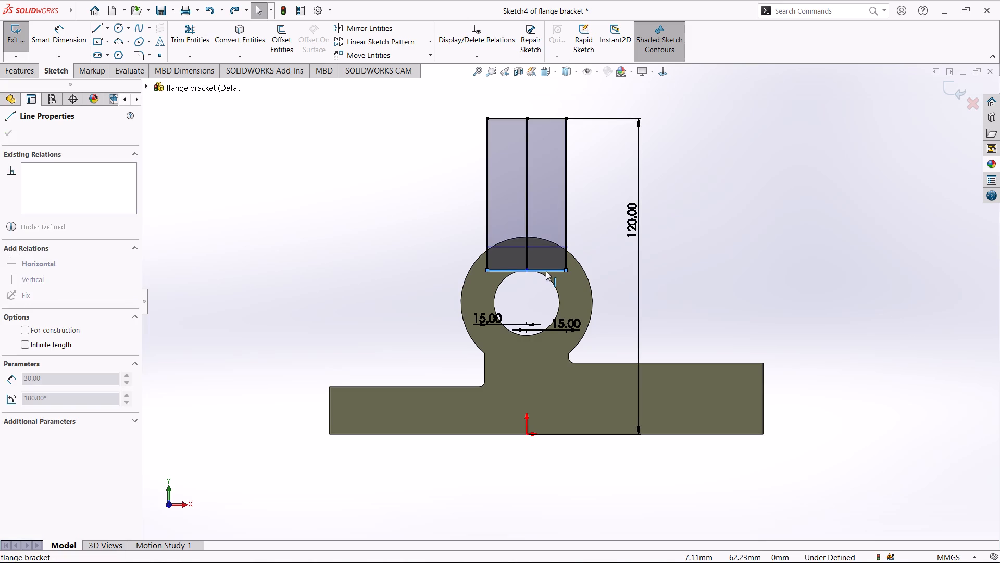
left_click_drag(546, 271, 548, 262)
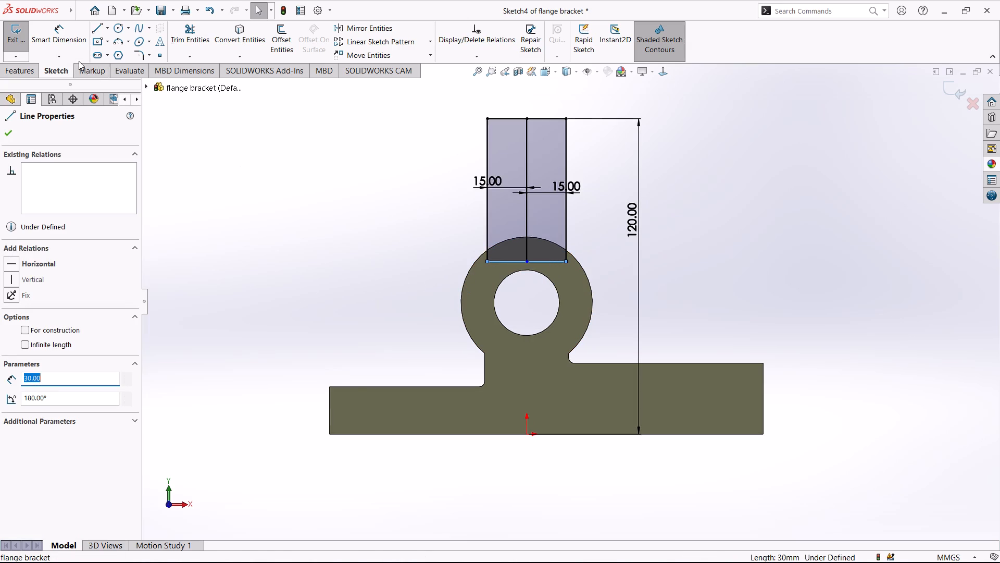
Dimension the height of the rectangle's bottom edge from the bracket's bottom edge and exit the sketch.
left_click(65, 35)
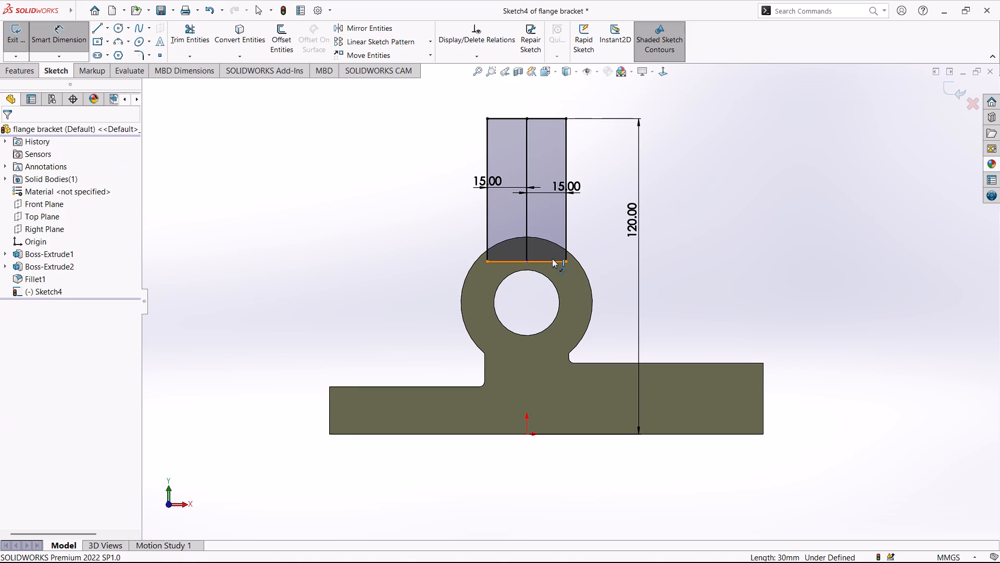
left_click(552, 259)
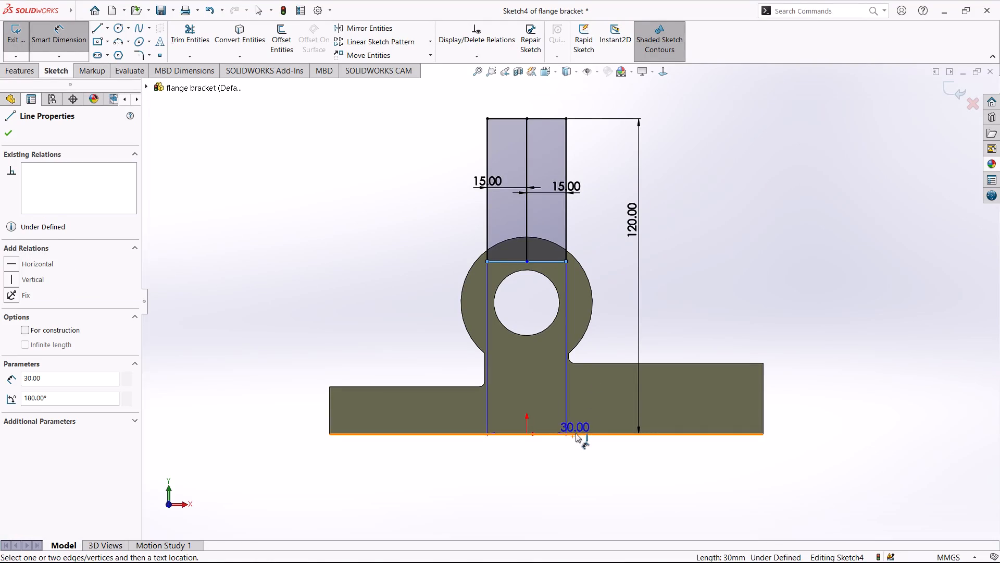
left_click(576, 433)
left_click(608, 333)
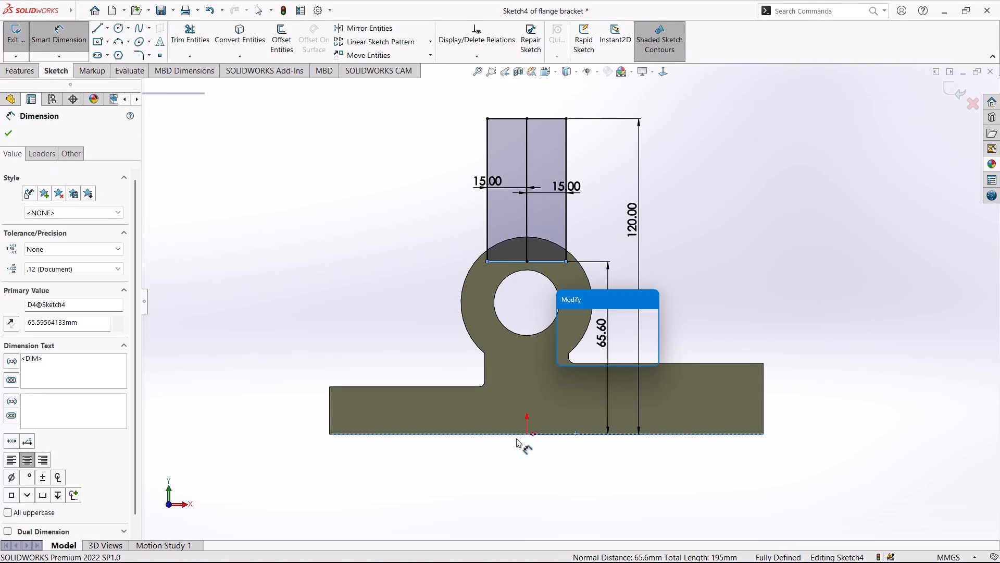
left_click(567, 322)
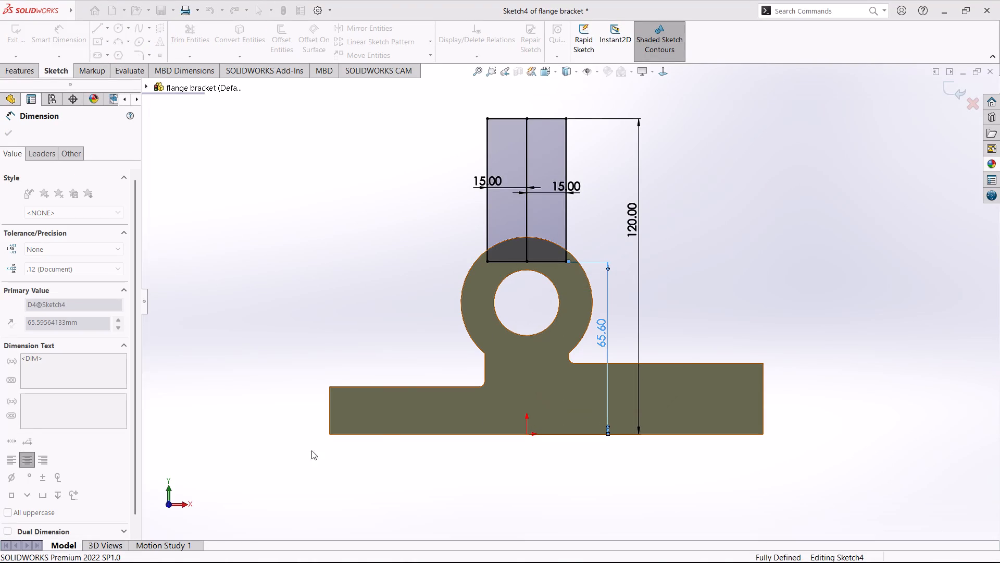
middle_click_drag(336, 267, 379, 333)
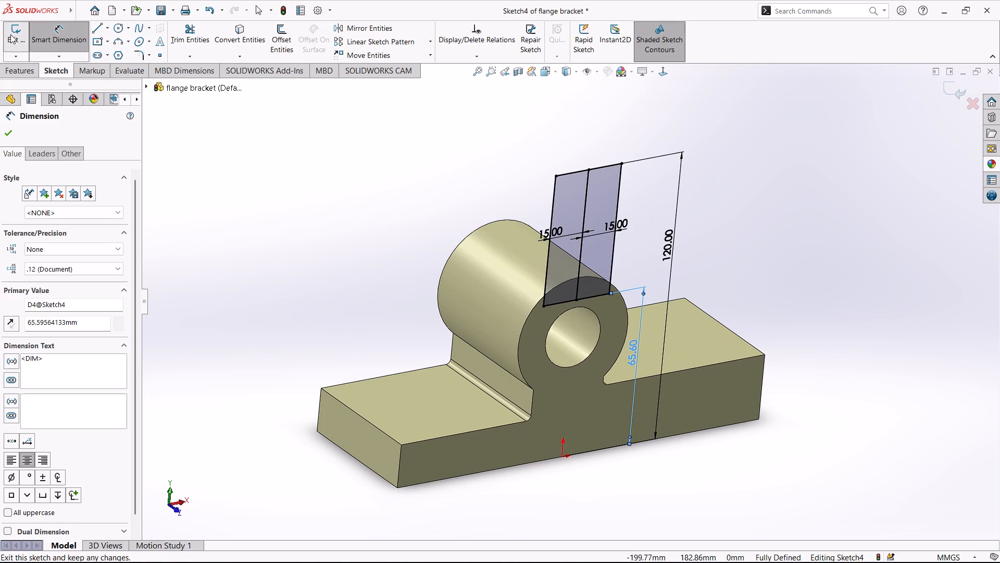
left_click(11, 34)
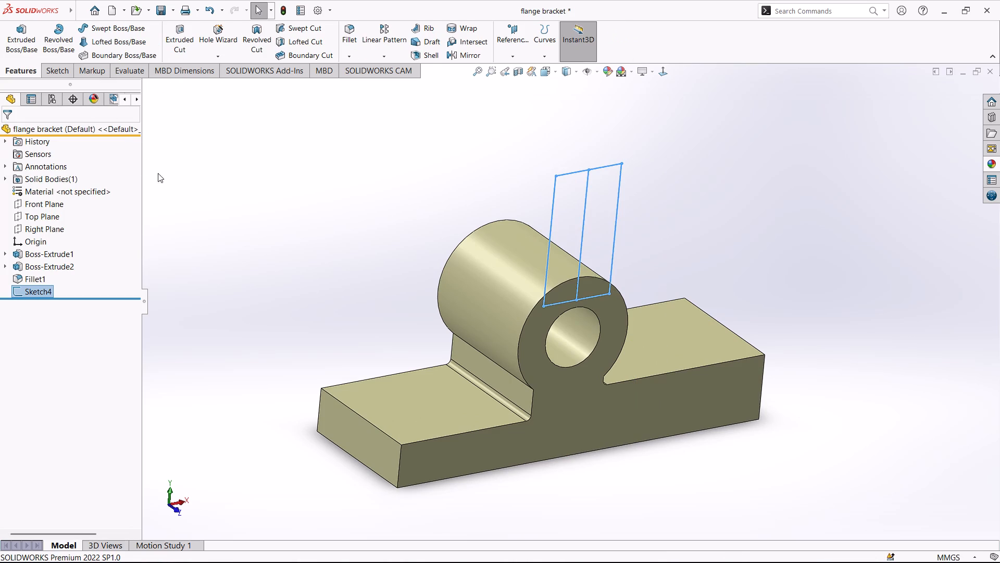
Reopen the rectangle sketch, turn its vertical centre line into construction geometry, and exit the sketch.
right_click(23, 291)
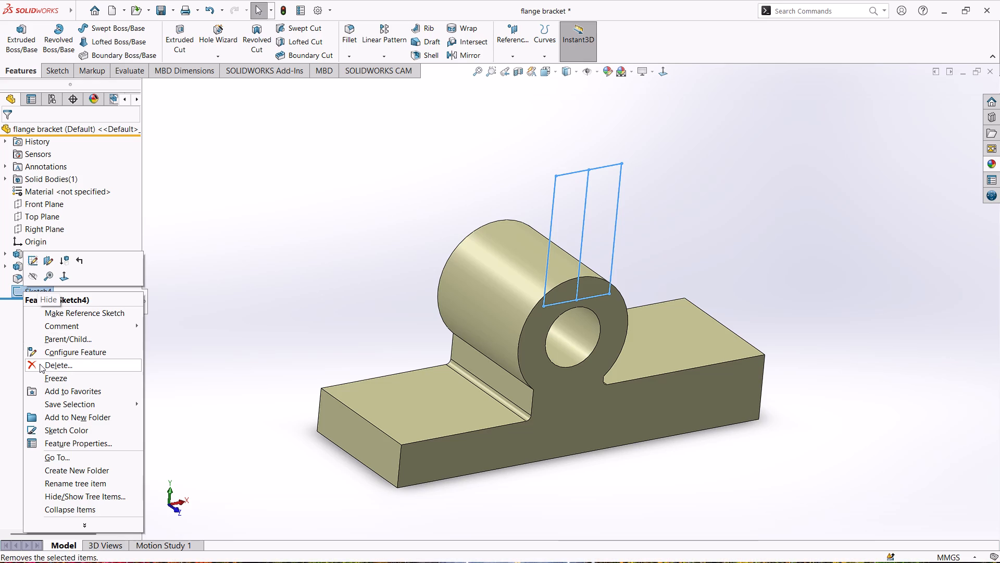
left_click(222, 260)
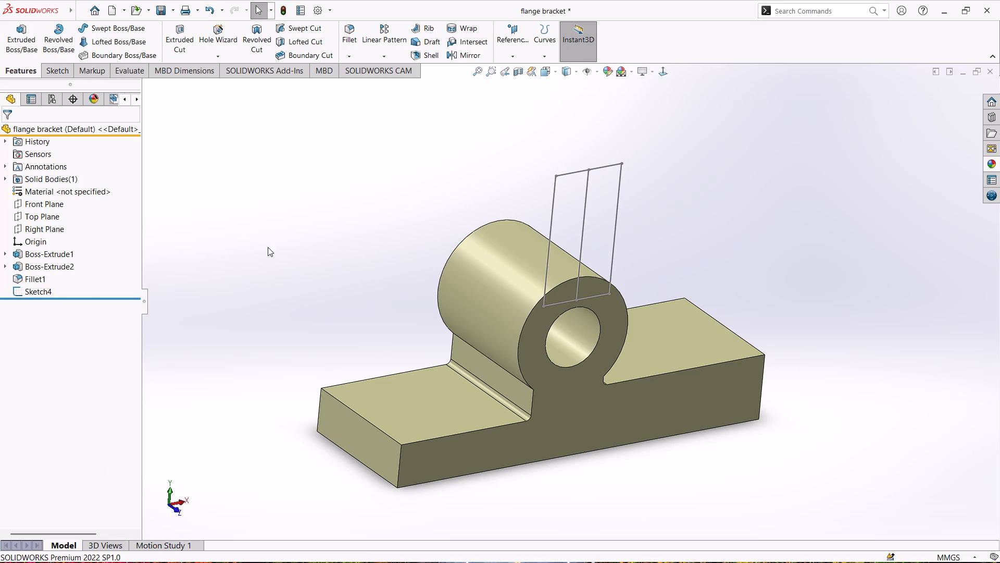
right_click(28, 293)
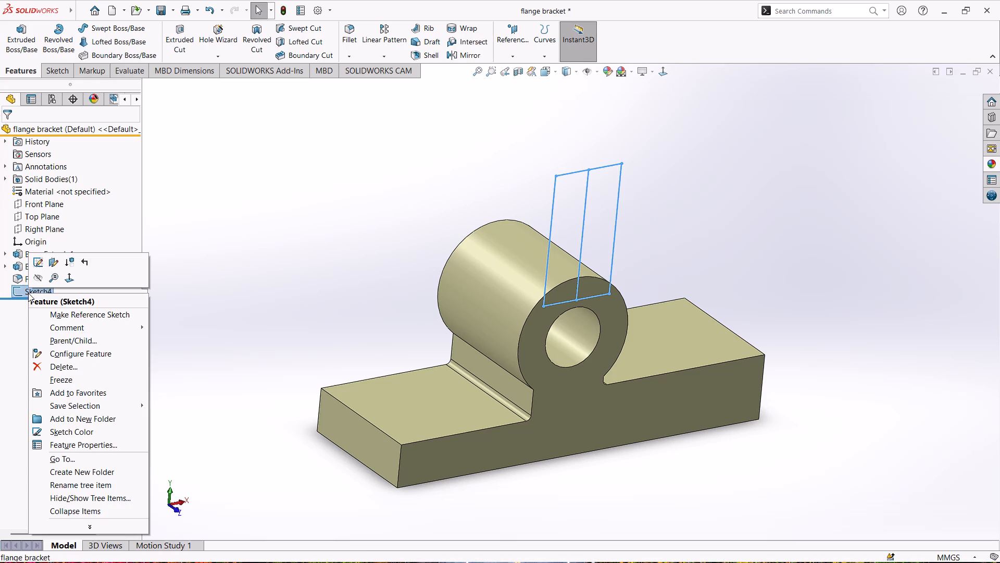
left_click(40, 258)
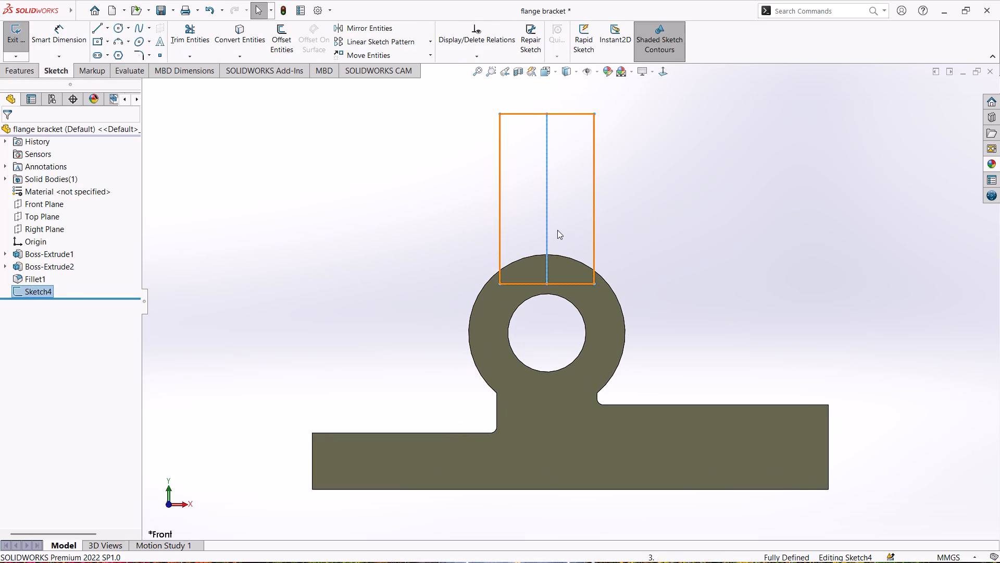
left_click(547, 227)
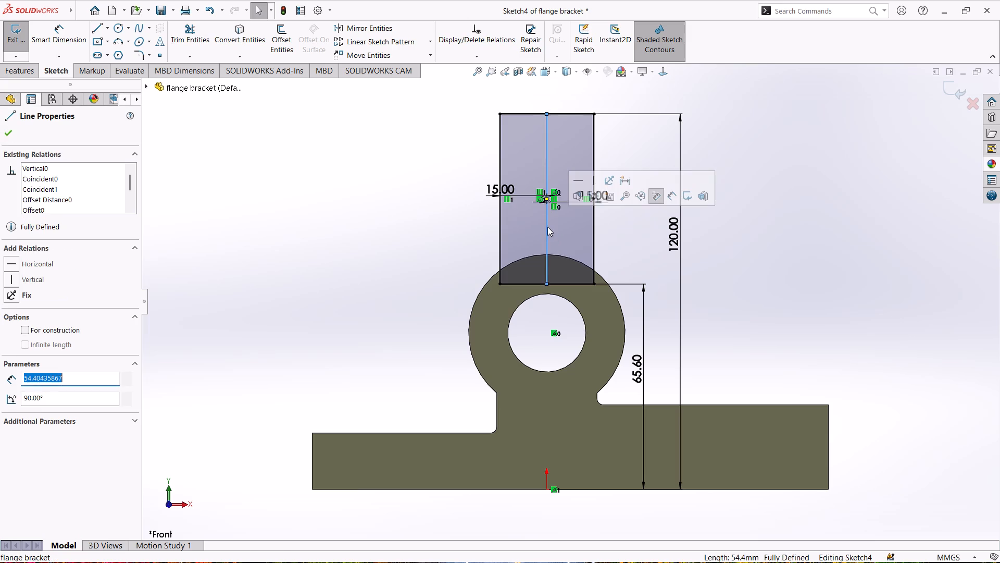
left_click(594, 195)
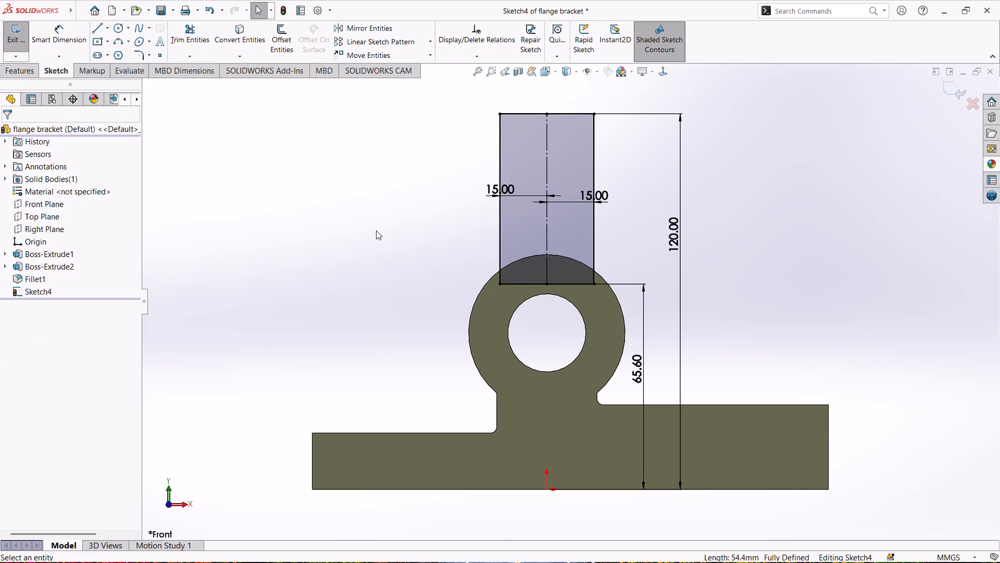
left_click(376, 230)
middle_click_drag(321, 222, 370, 256)
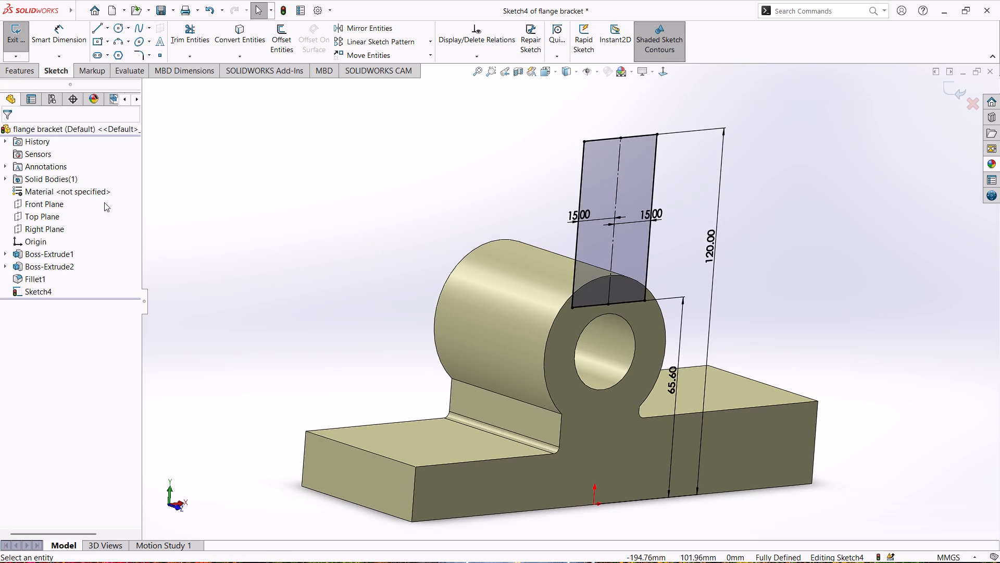
left_click(14, 31)
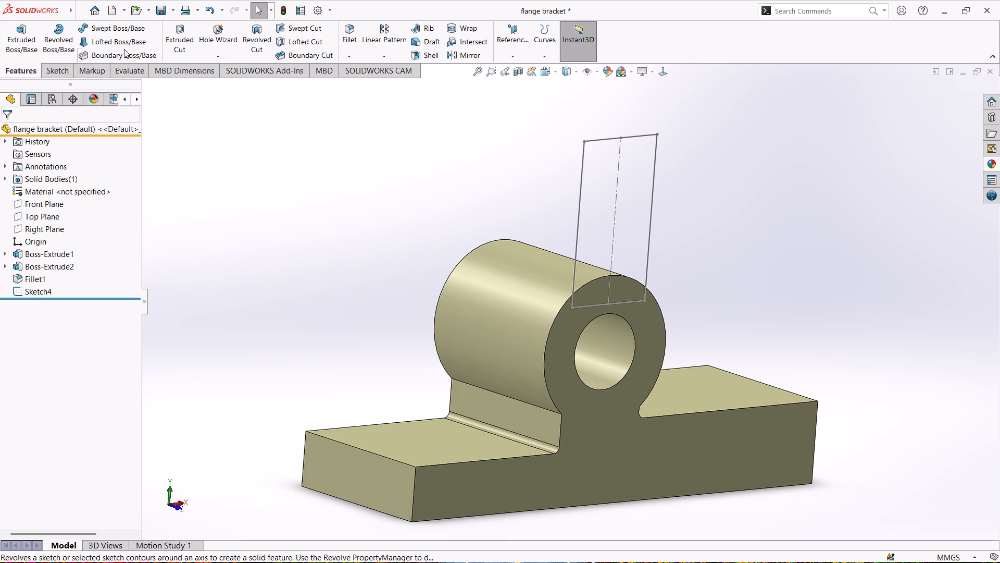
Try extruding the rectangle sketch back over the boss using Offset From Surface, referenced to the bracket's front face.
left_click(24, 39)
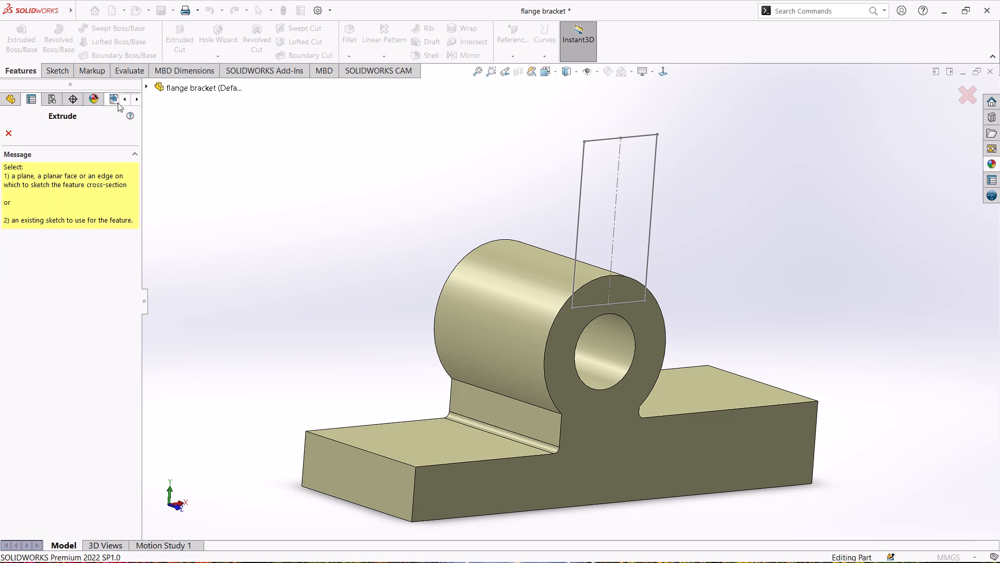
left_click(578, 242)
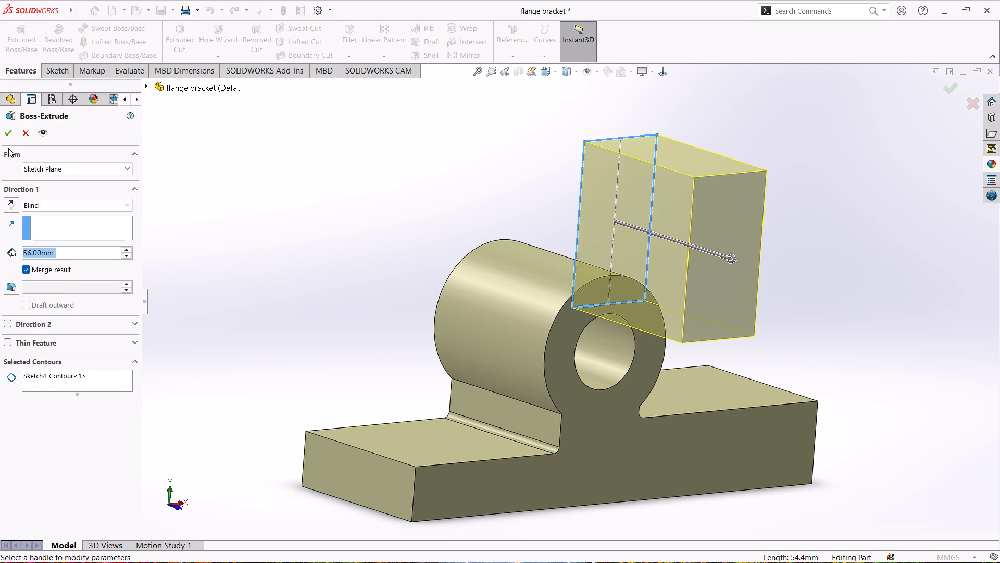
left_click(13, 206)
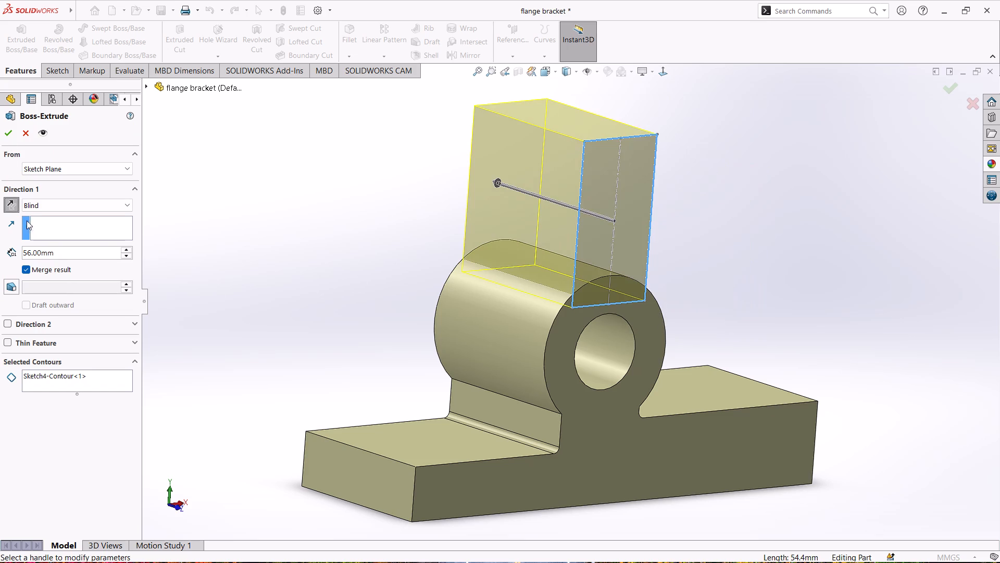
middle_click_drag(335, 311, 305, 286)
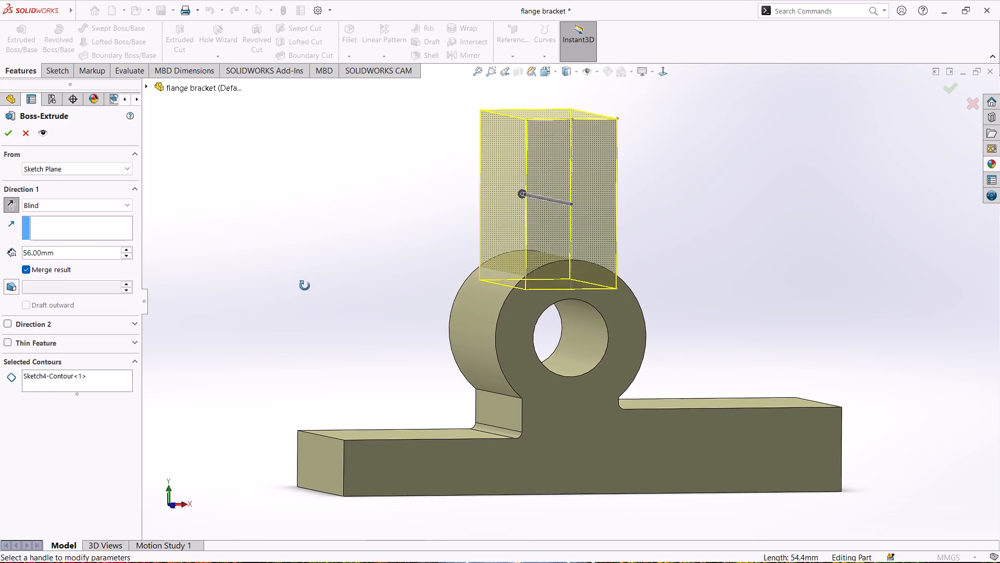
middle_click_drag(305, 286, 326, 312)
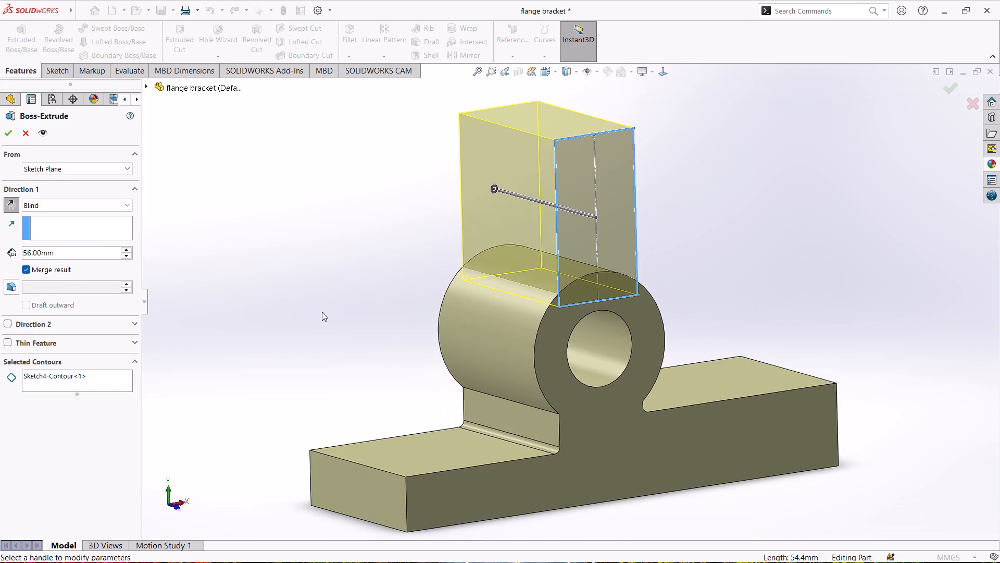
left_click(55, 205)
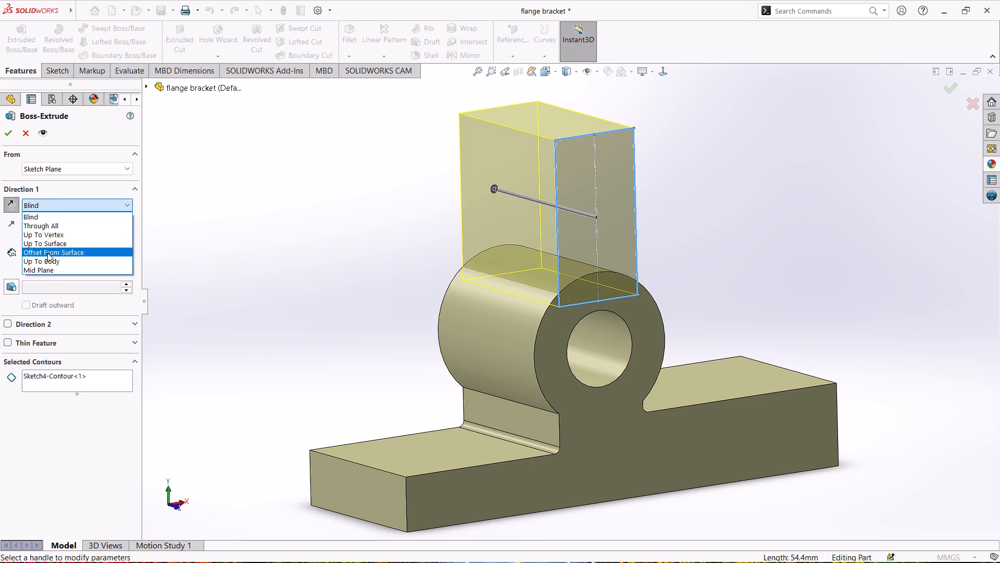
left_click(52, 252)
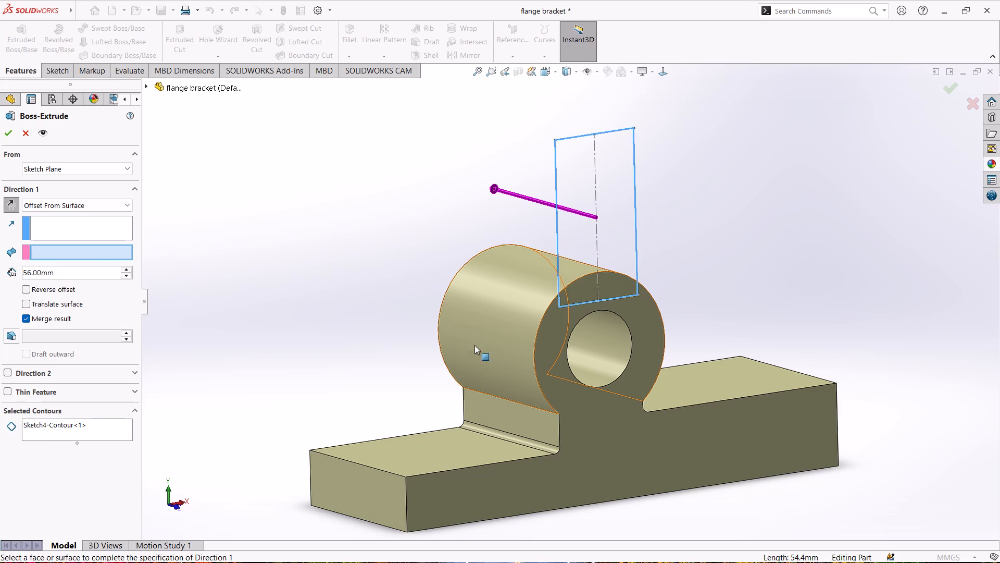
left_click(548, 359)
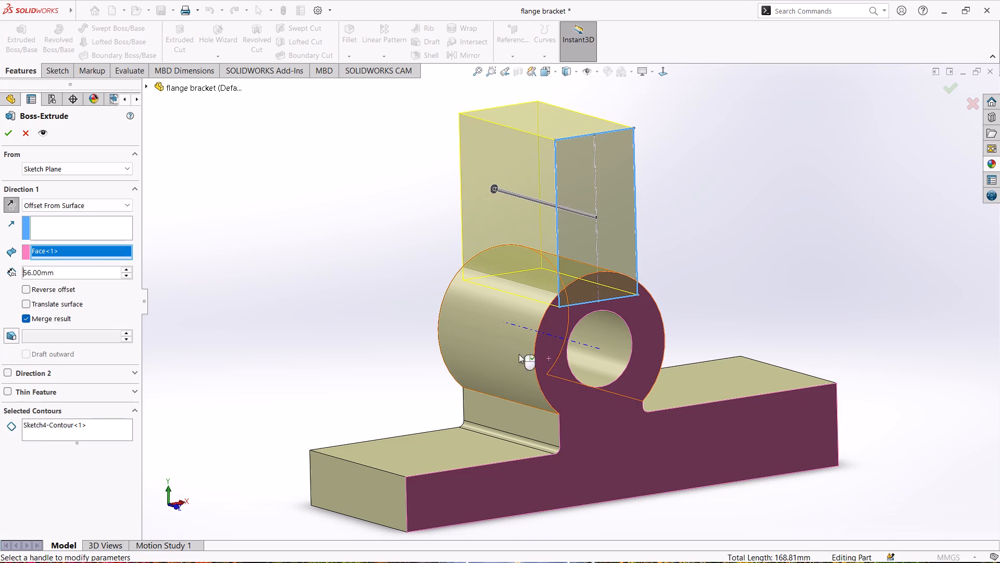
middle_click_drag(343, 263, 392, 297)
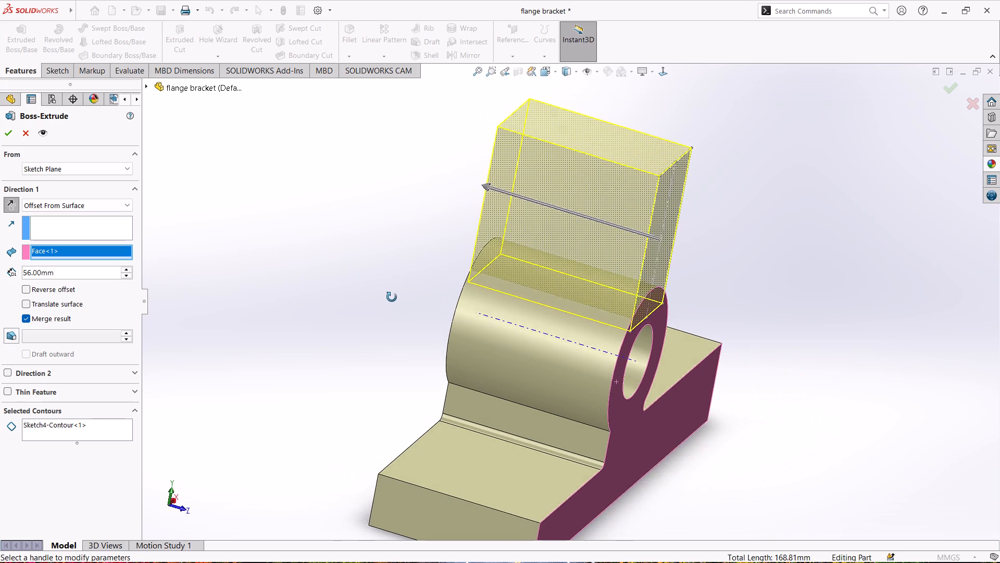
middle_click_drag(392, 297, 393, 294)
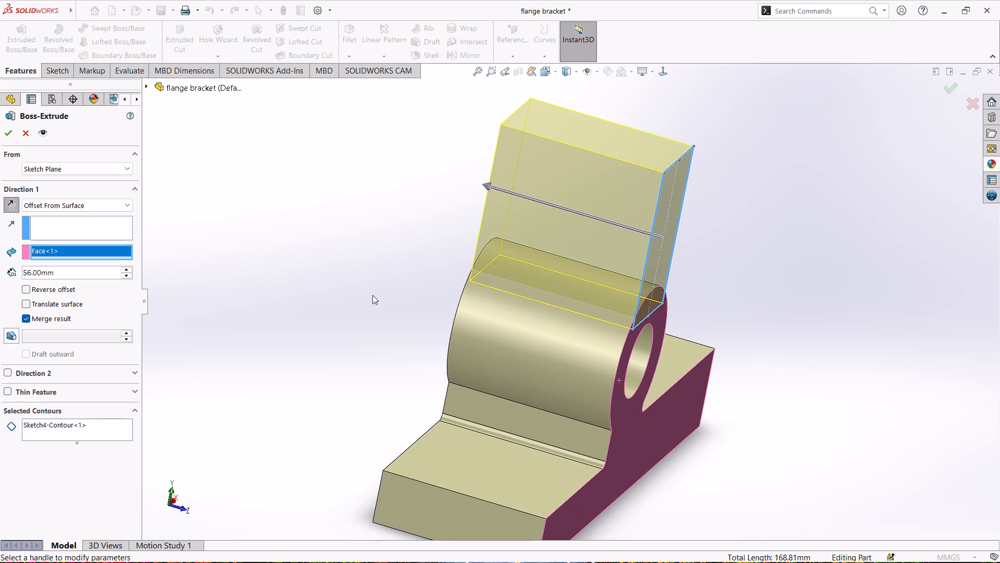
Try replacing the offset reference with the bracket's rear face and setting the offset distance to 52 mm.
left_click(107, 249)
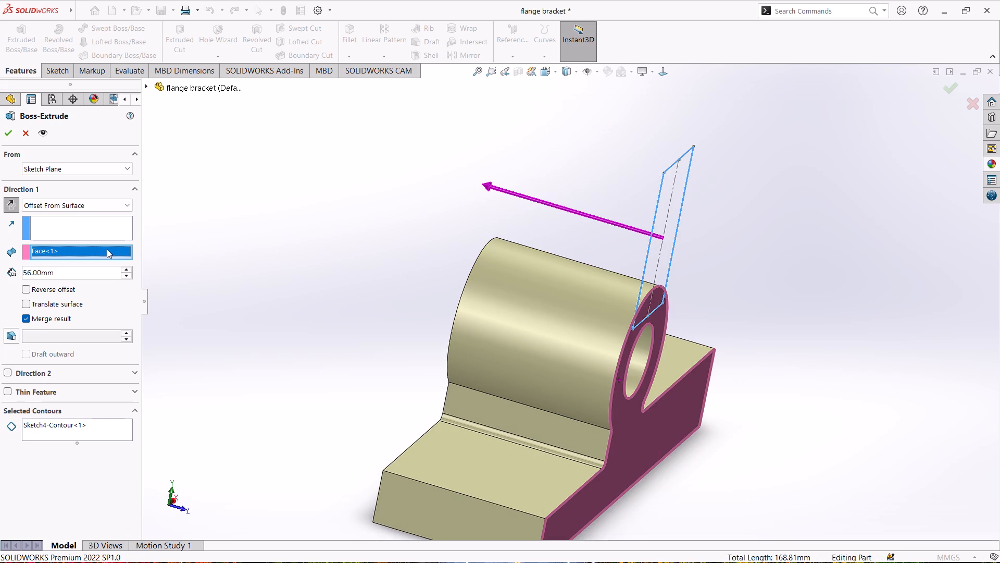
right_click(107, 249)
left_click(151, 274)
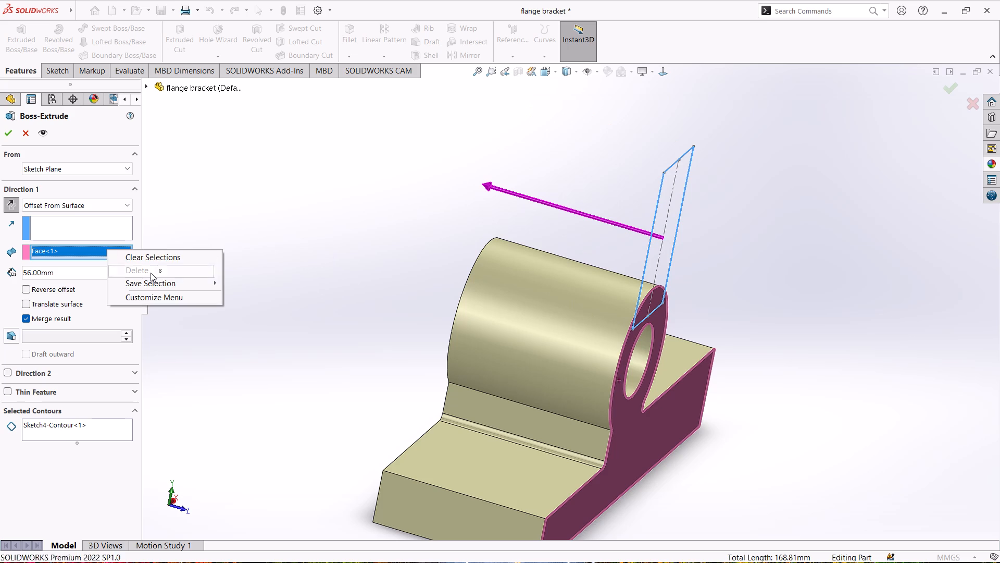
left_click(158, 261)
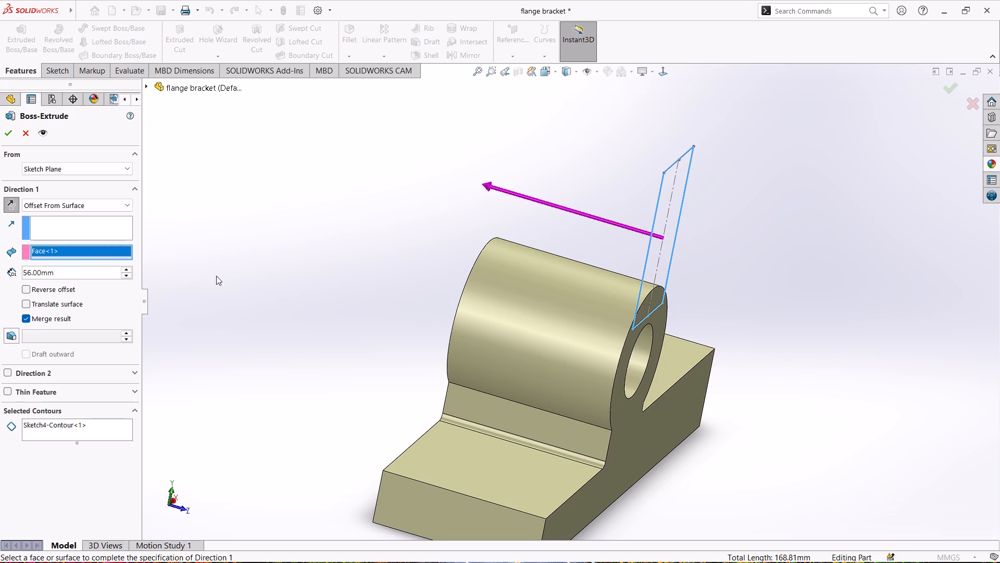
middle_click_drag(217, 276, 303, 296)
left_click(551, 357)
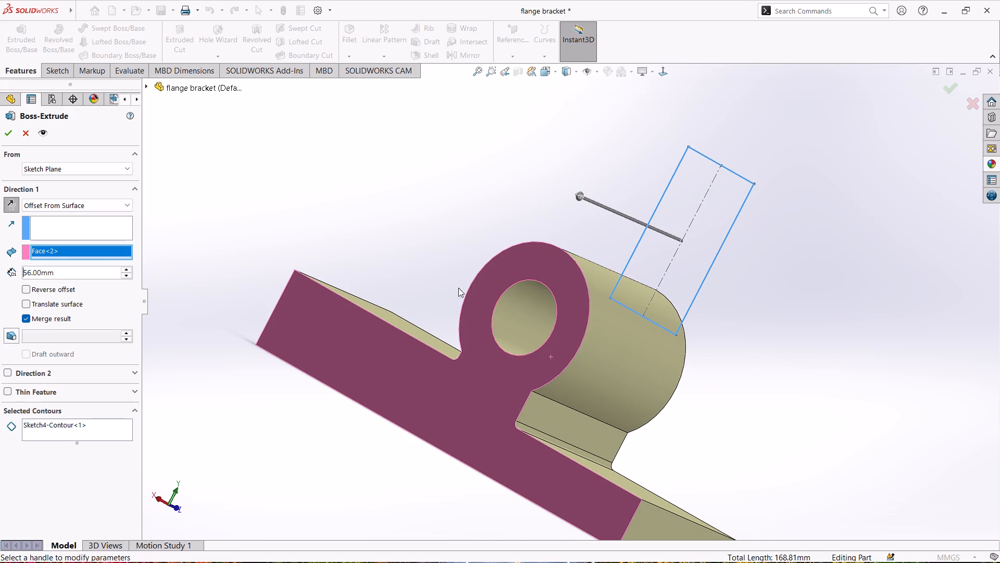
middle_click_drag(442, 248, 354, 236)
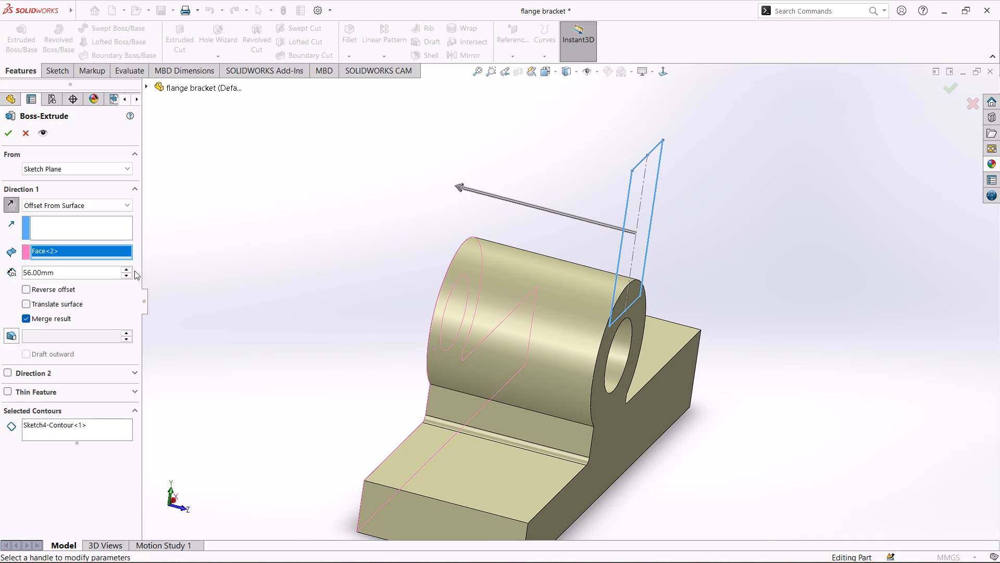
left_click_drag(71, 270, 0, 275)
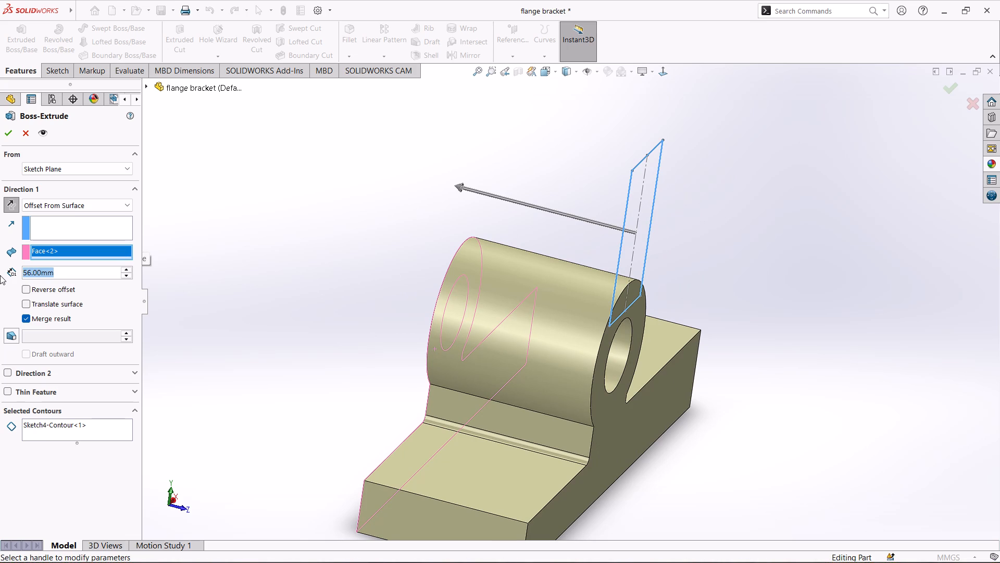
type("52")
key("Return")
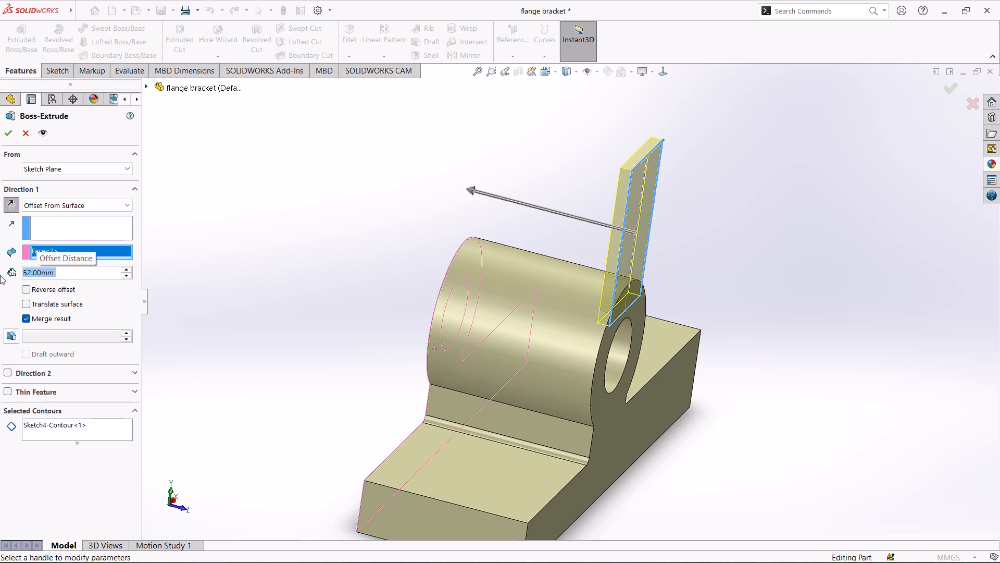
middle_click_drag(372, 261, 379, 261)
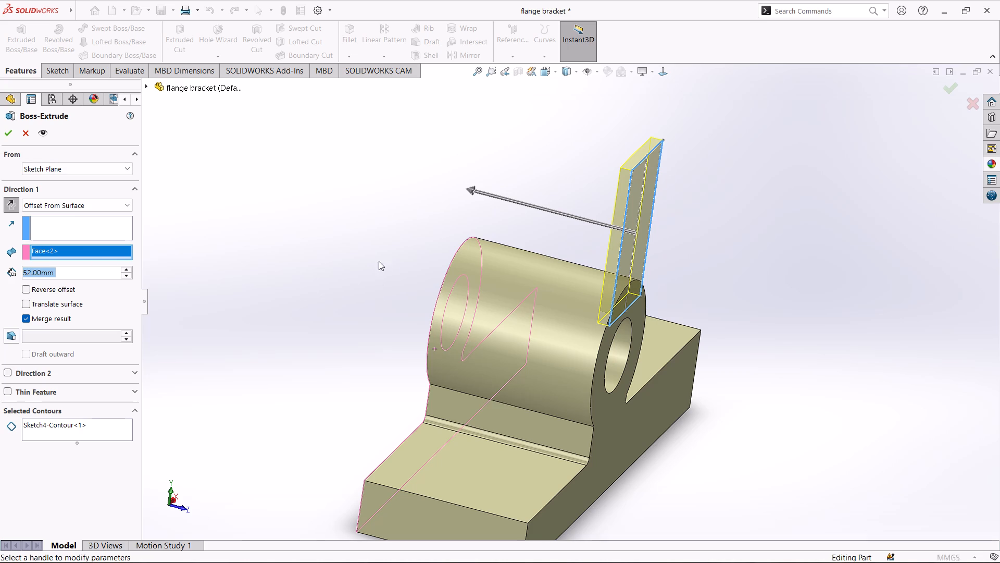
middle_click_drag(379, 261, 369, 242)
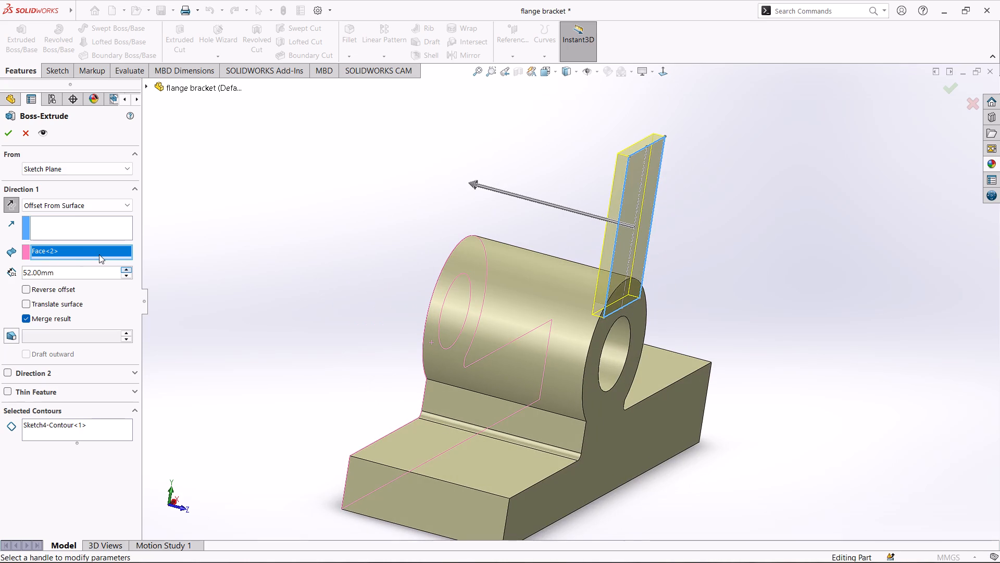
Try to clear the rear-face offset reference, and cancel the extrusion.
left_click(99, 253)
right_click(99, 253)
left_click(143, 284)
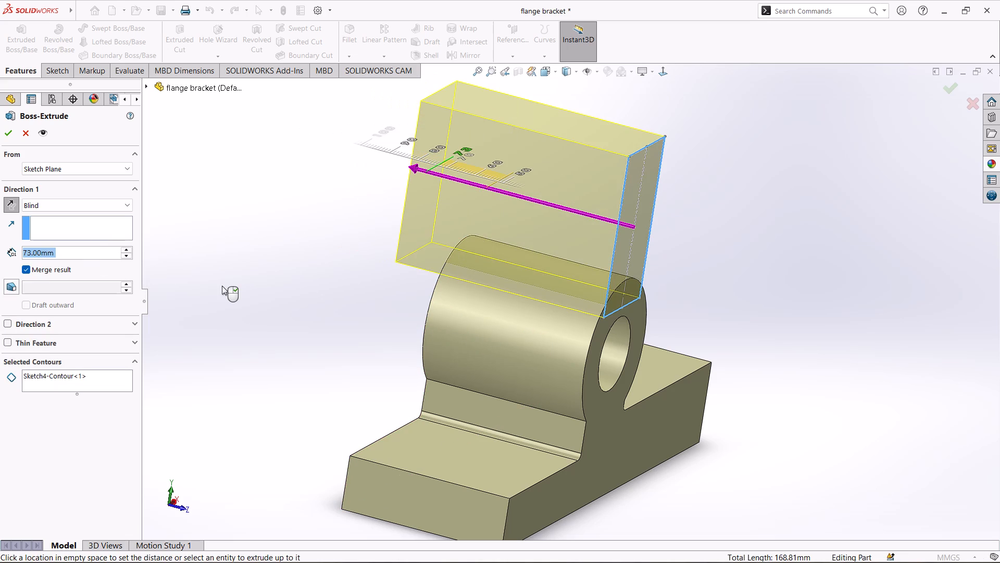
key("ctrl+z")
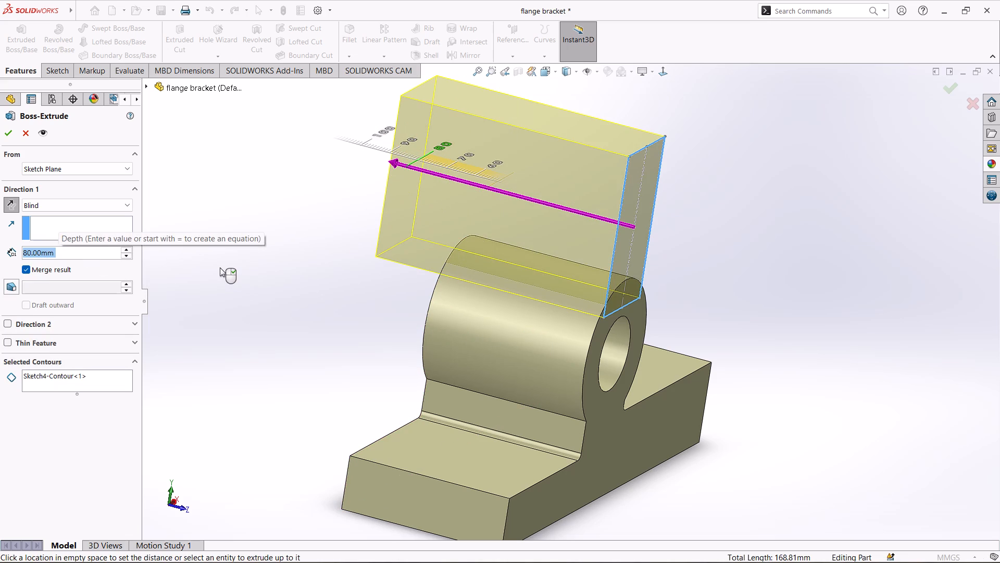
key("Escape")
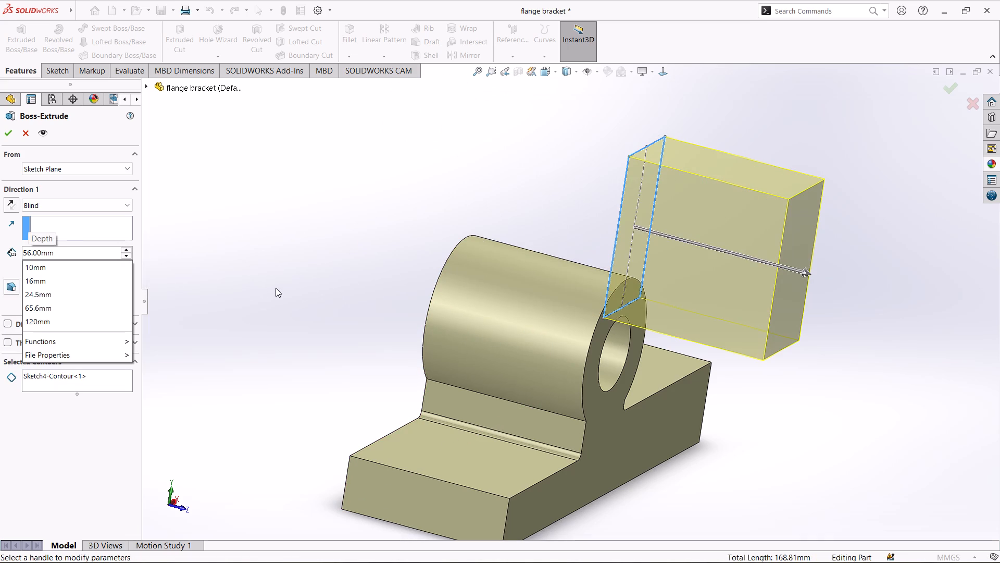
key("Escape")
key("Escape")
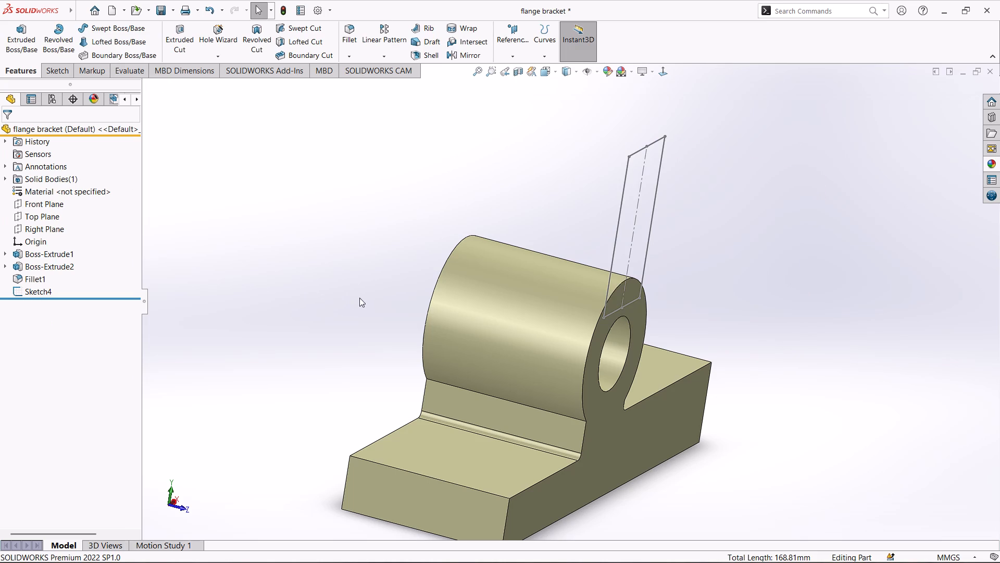
Set up the rectangle's extrusion back over the boss as Offset From Surface, 52 mm from the bracket's front face.
left_click(18, 38)
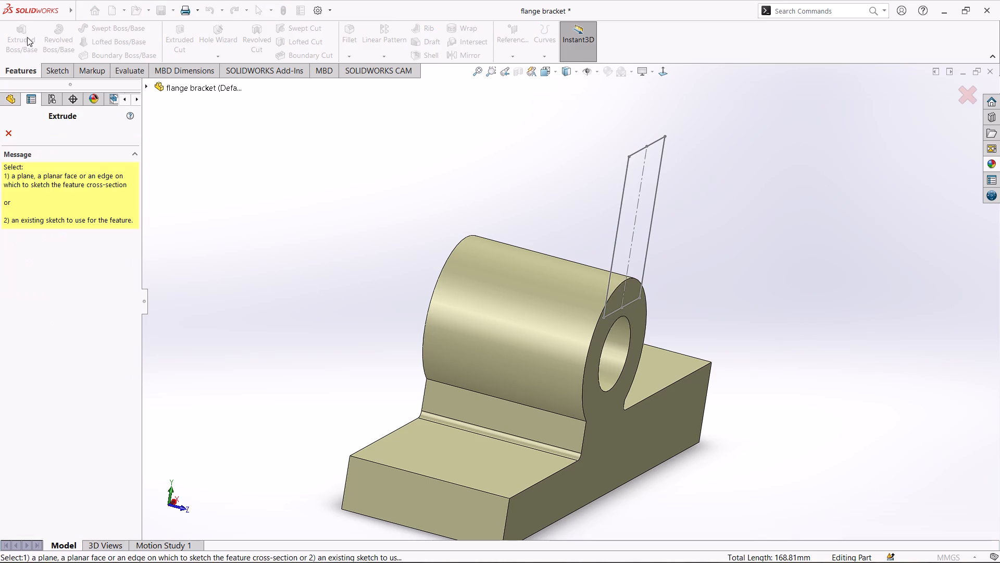
left_click(616, 239)
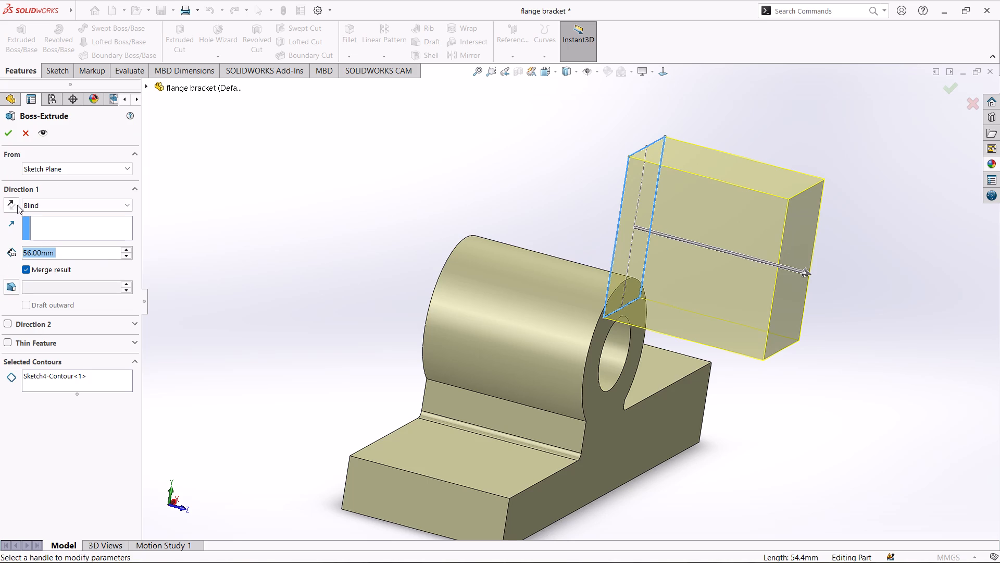
left_click(13, 203)
left_click(60, 208)
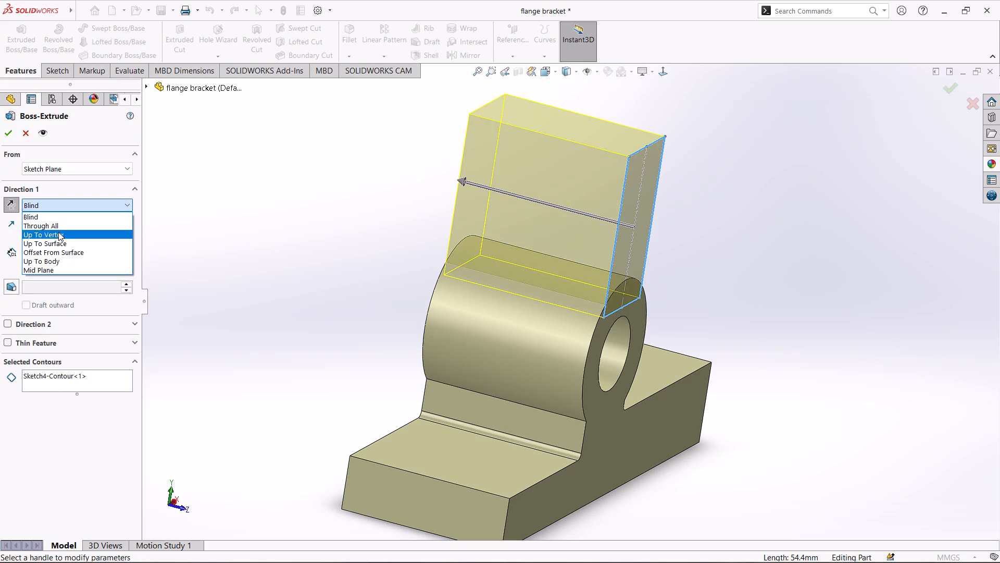
left_click(60, 254)
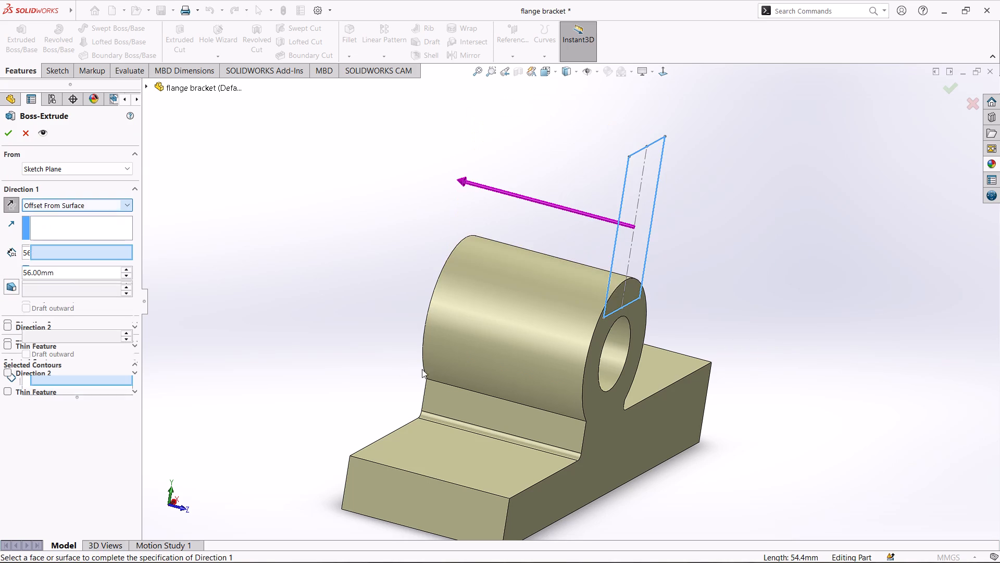
left_click(591, 393)
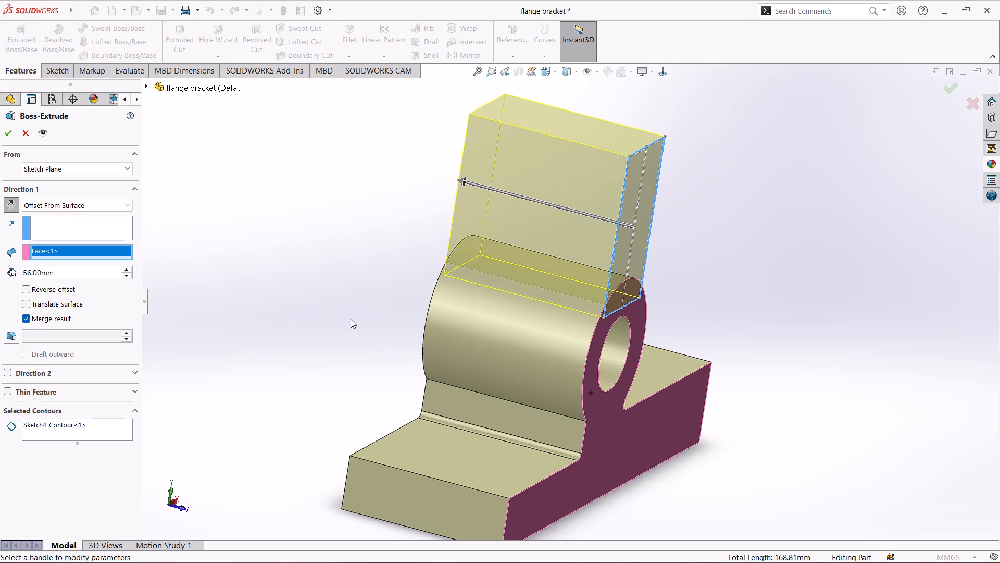
left_click_drag(89, 275, 0, 283)
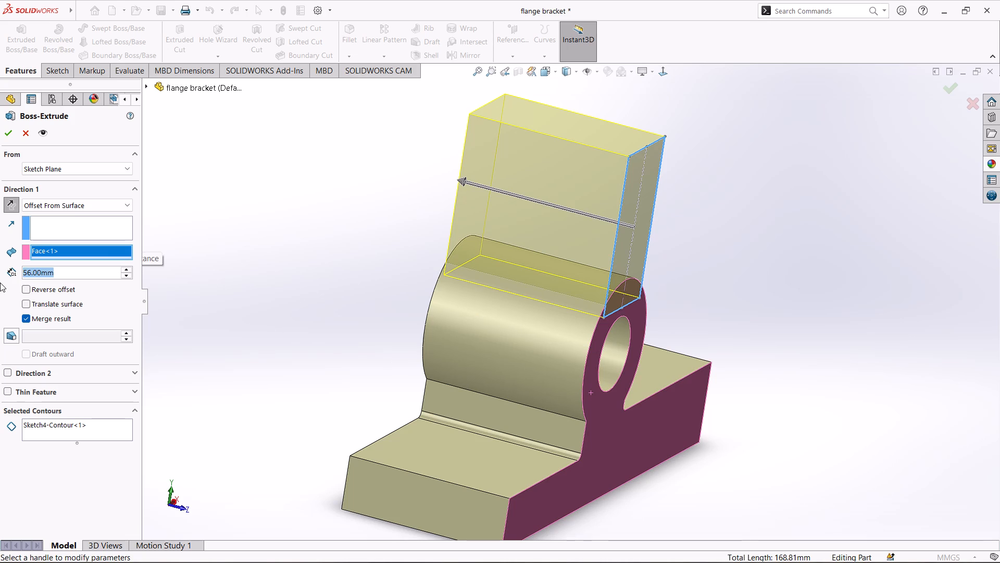
type("52")
key("Return")
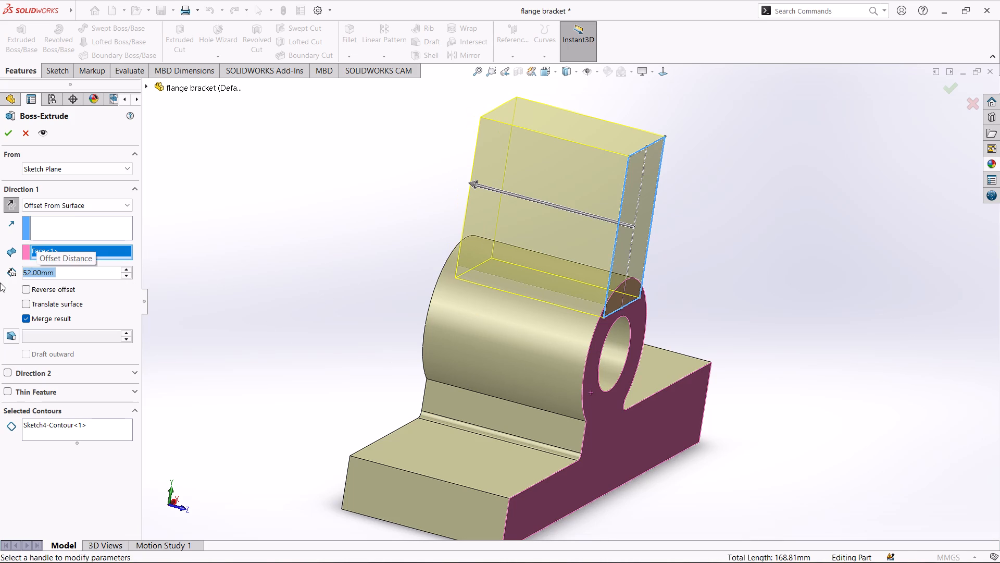
Replace the upright extrusion's offset reference with the bracket's rear face, keeping the extrusion directed back over the boss.
left_click(8, 203)
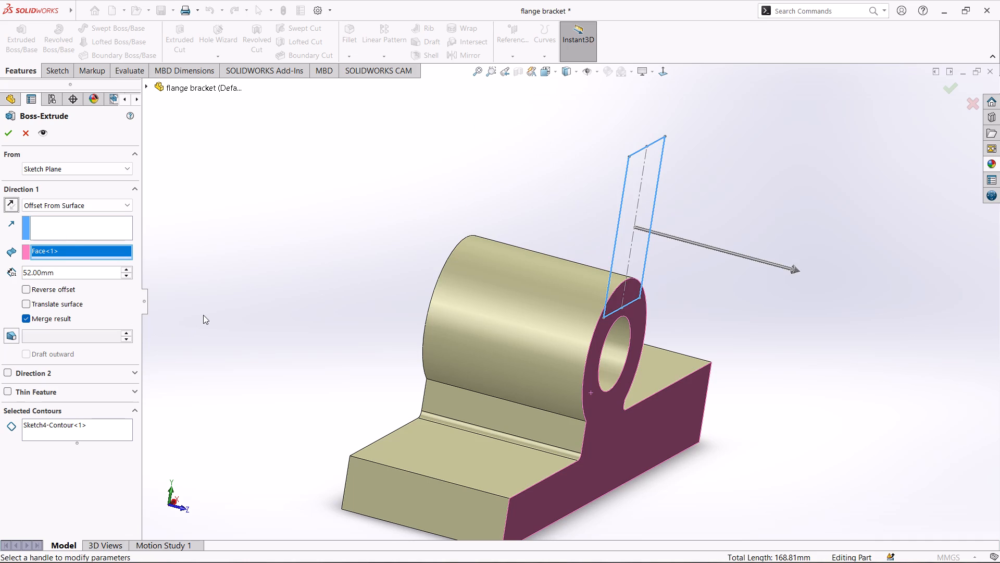
middle_click_drag(203, 315, 263, 335)
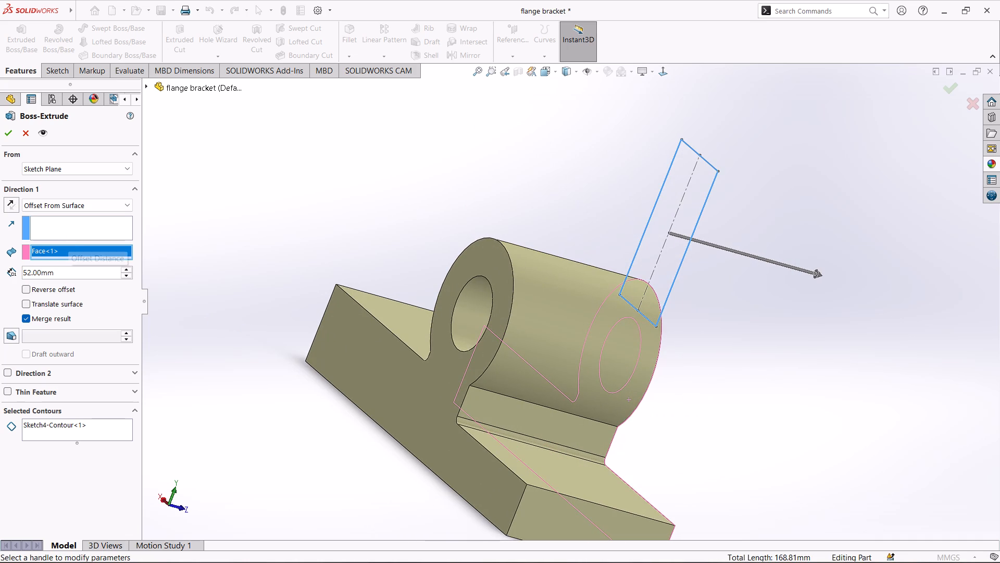
left_click(74, 253)
right_click(74, 253)
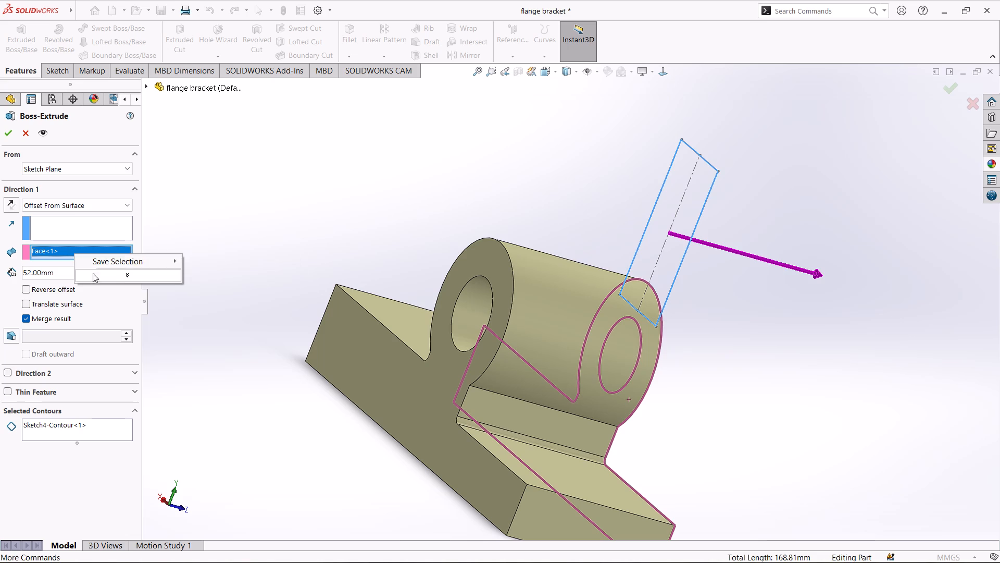
left_click(94, 276)
left_click(108, 276)
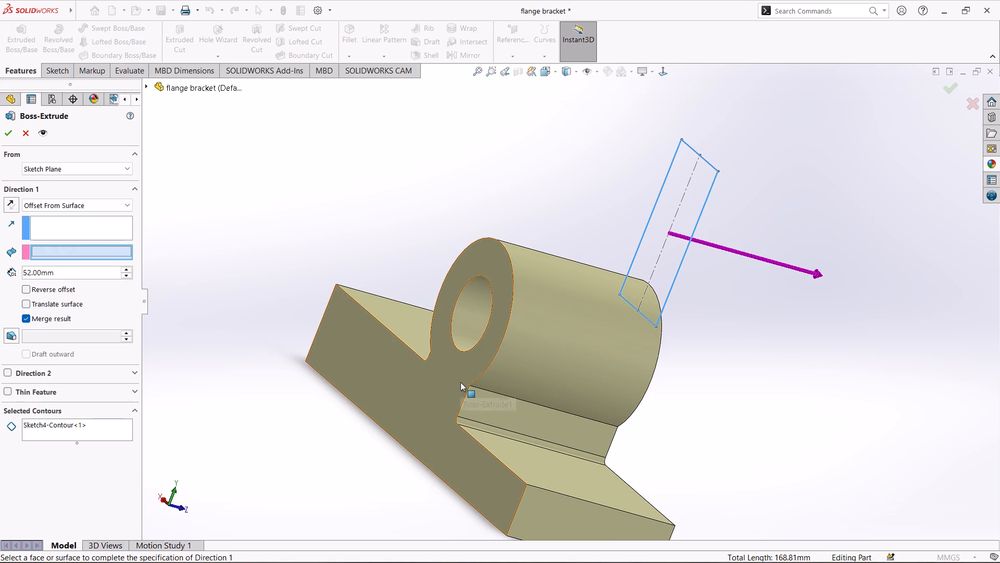
left_click(460, 382)
middle_click_drag(776, 395, 692, 384)
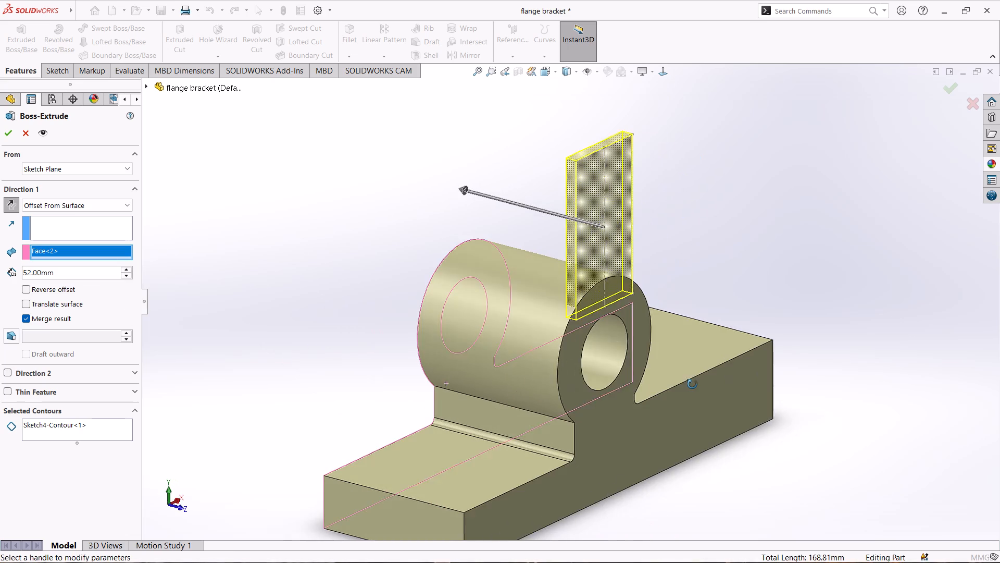
middle_click_drag(692, 384, 717, 385)
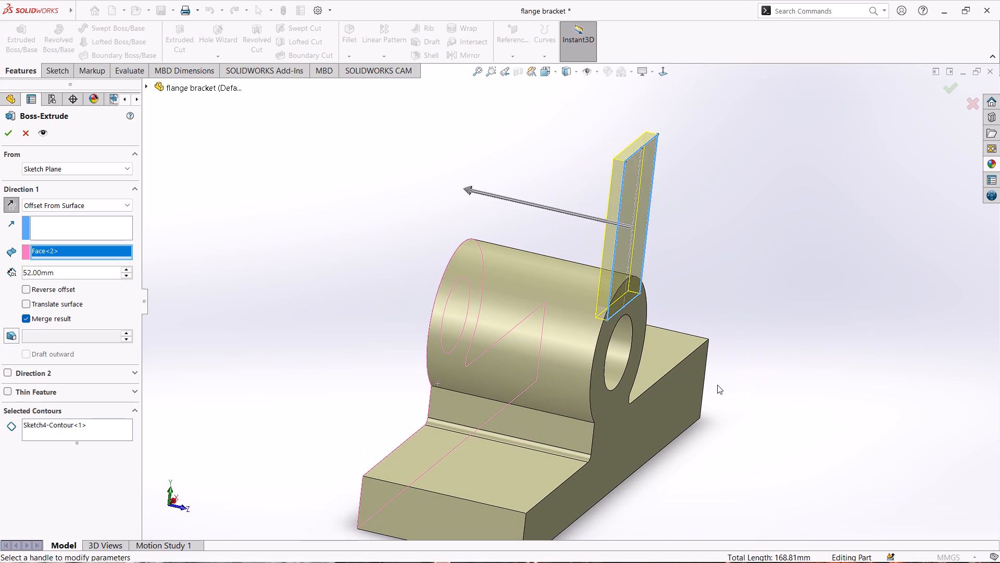
Set the offset distance from the rear face to 4 mm and complete the upright's extrusion over the boss.
left_click_drag(81, 275, 65, 275)
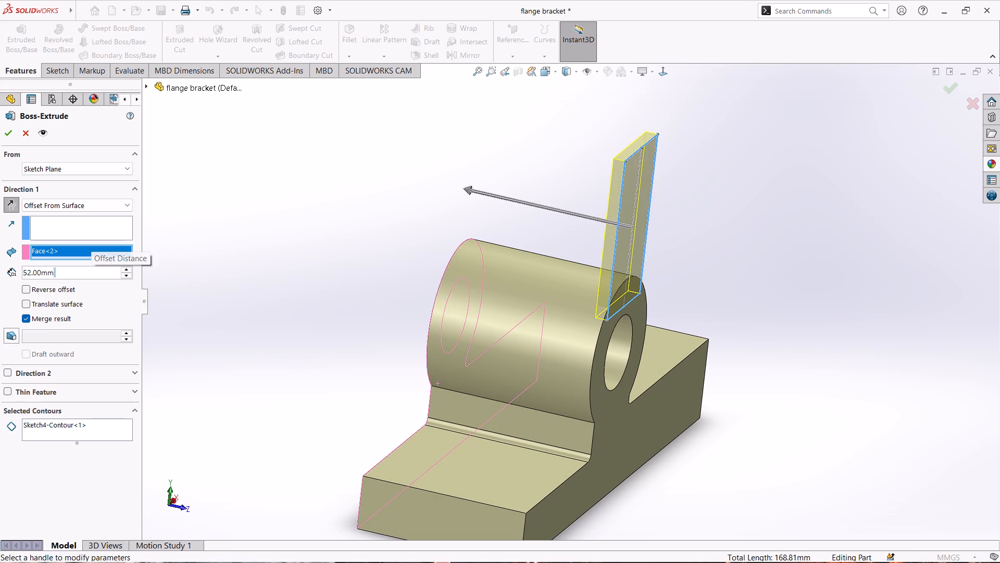
left_click_drag(65, 275, 0, 269)
key("4")
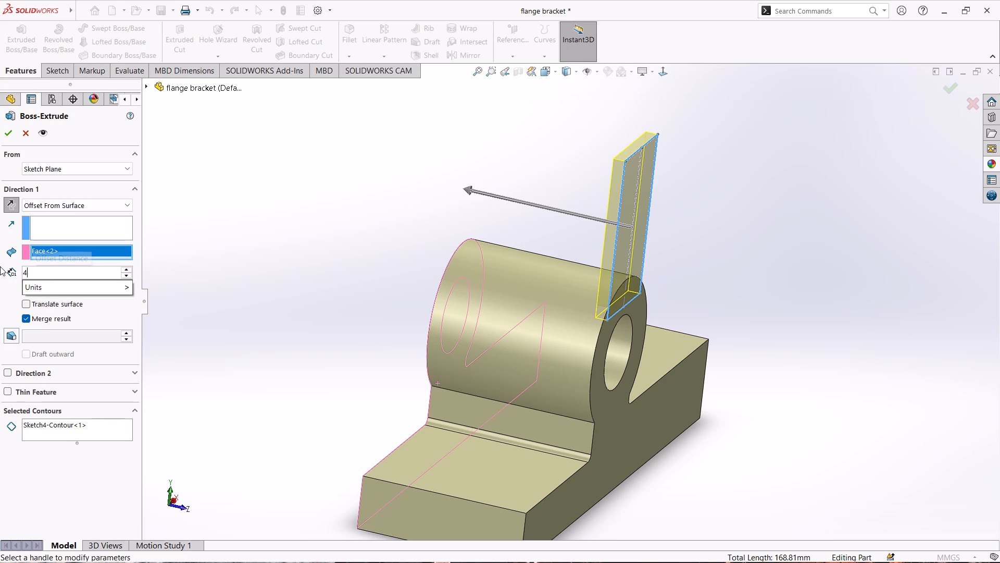
key("Return")
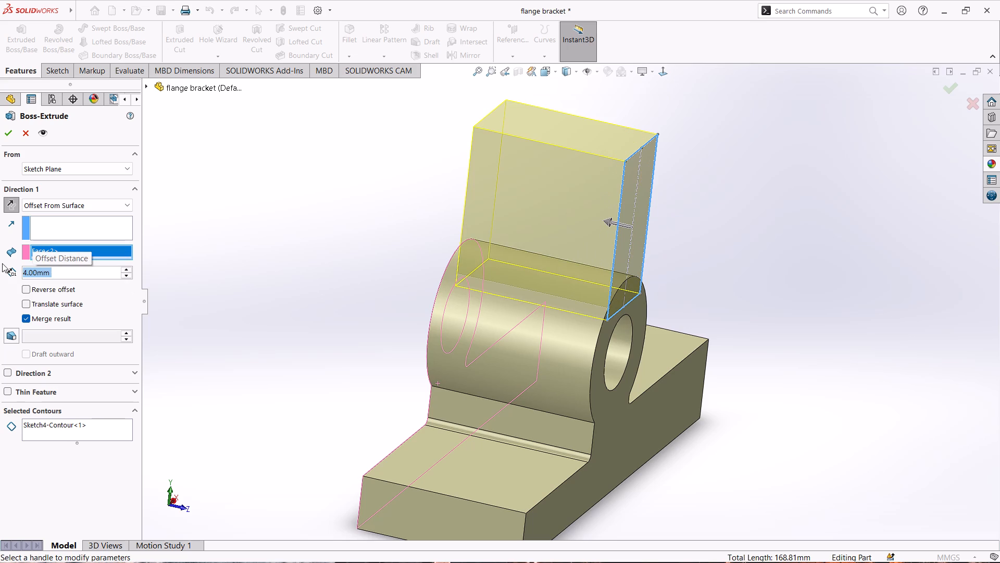
left_click(12, 208)
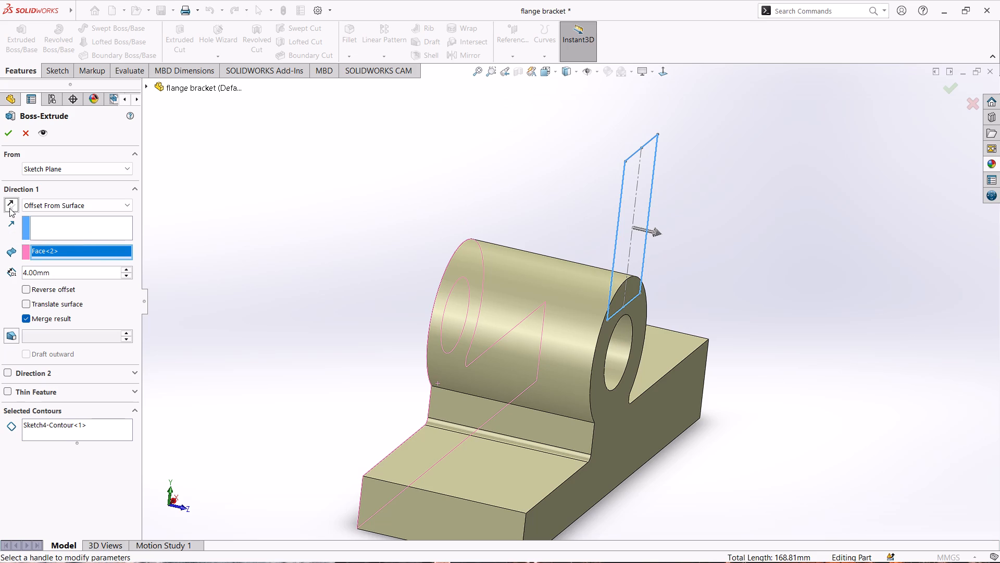
left_click(9, 208)
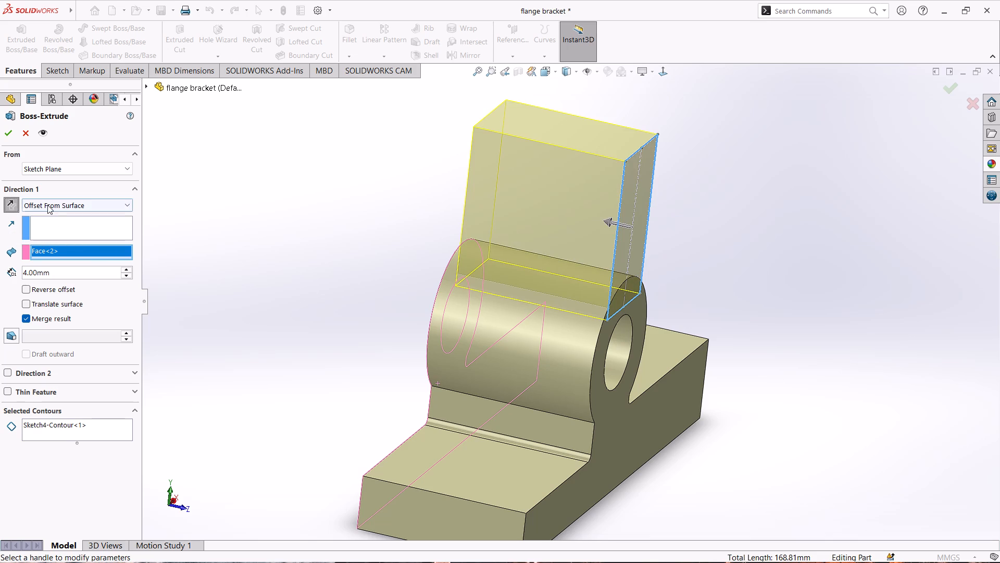
left_click(11, 134)
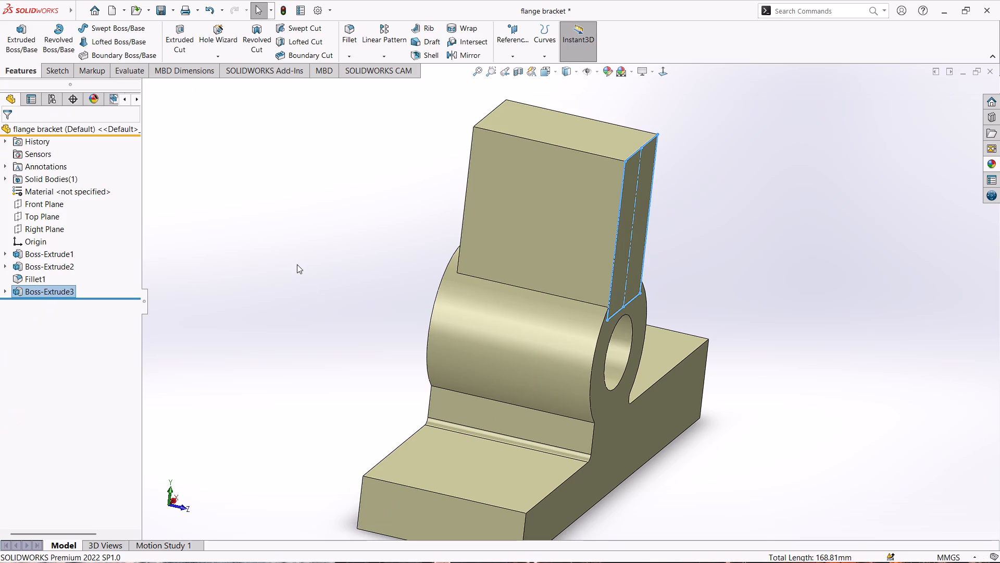
Show Sketch4, the profile sketch beneath the upright's extrusion feature.
middle_click_drag(297, 264, 358, 340)
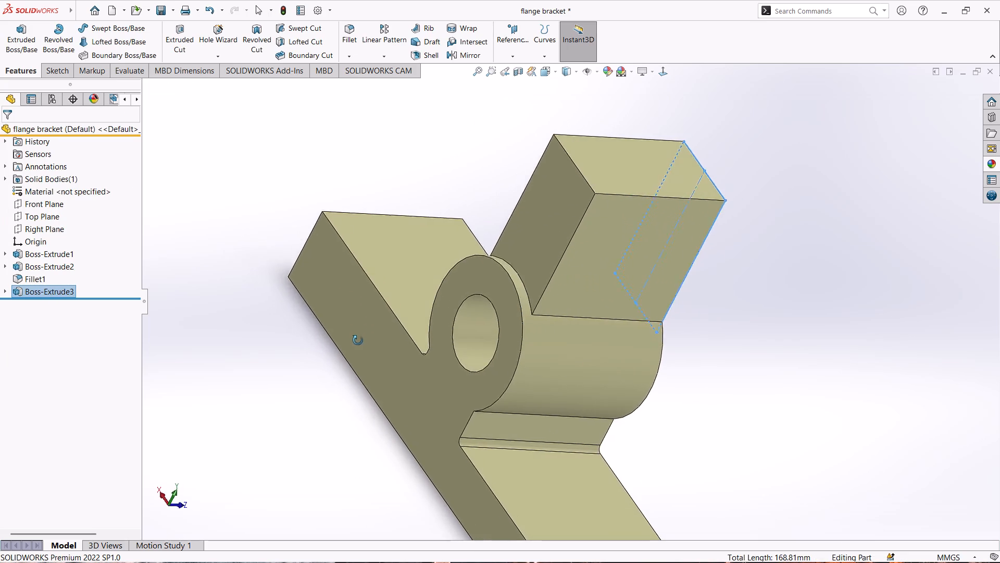
middle_click_drag(358, 340, 272, 296)
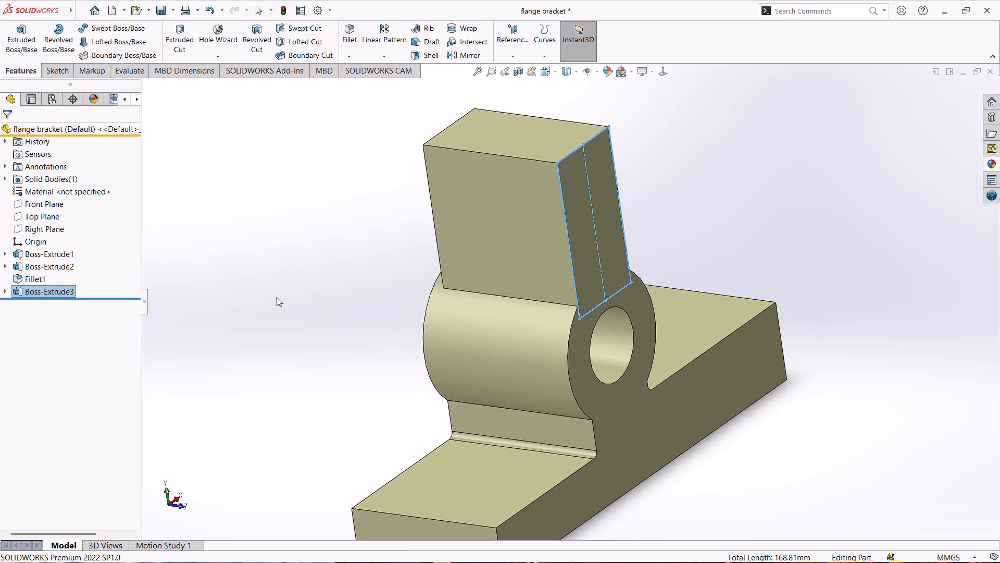
left_click(2, 291)
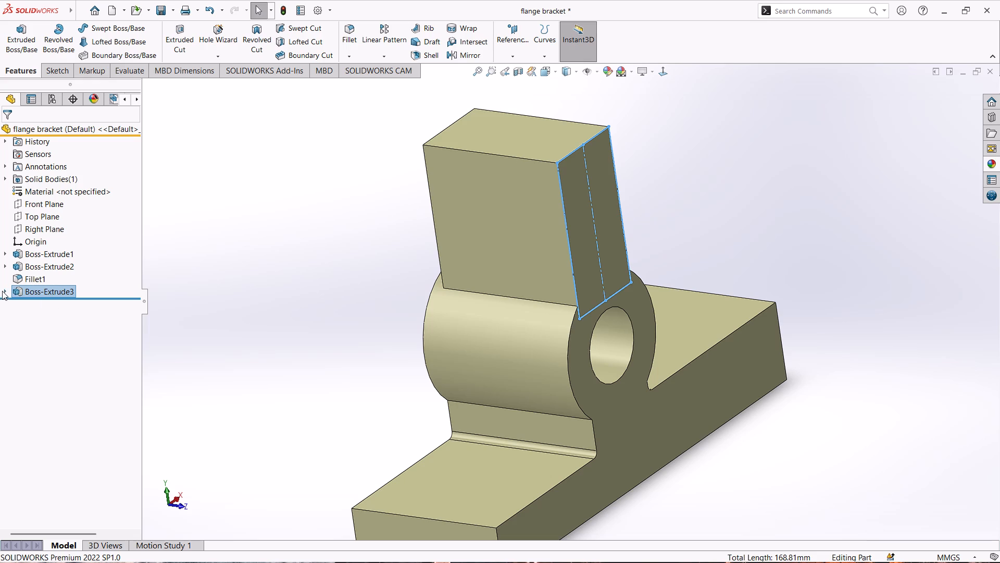
left_click(7, 291)
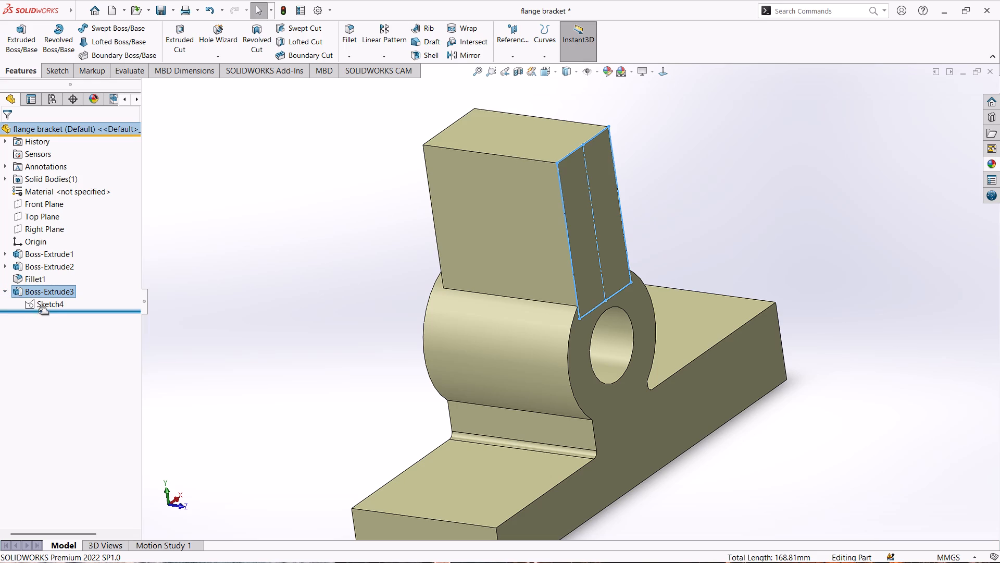
left_click(39, 309)
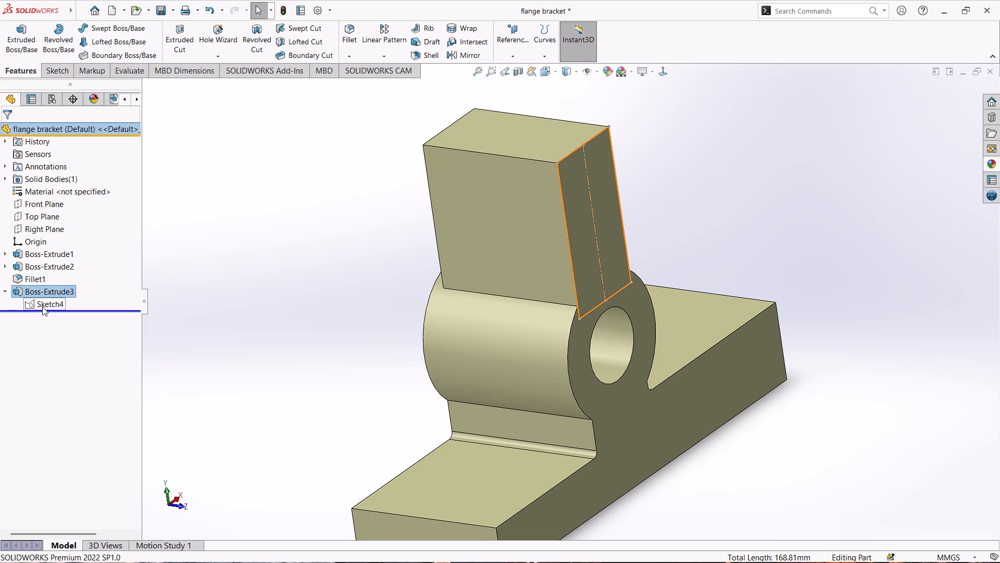
left_click(44, 303)
left_click(51, 290)
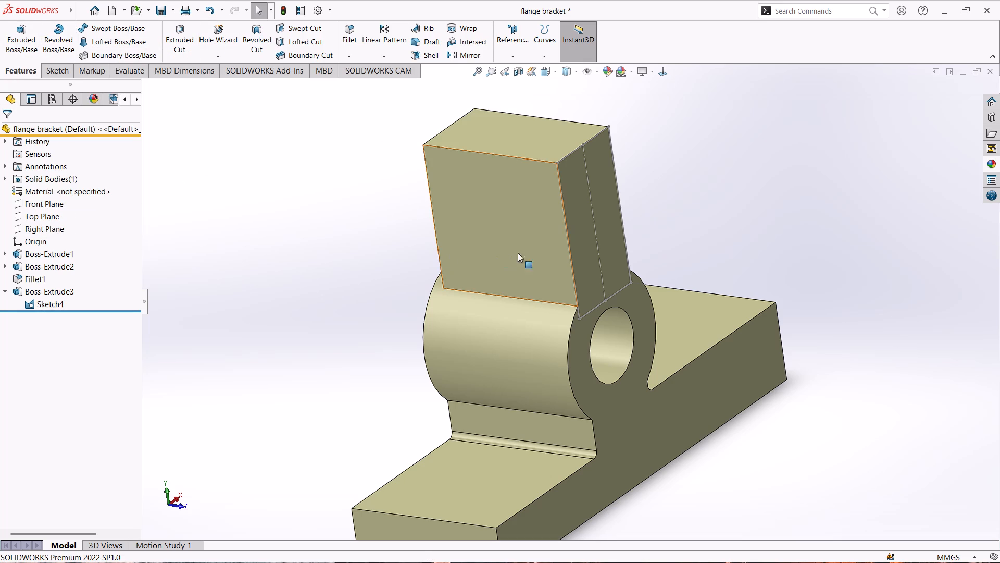
Create a sketch on the bracket's front face by converting the face's outline into sketch entities, and exit the sketch.
left_click(592, 237)
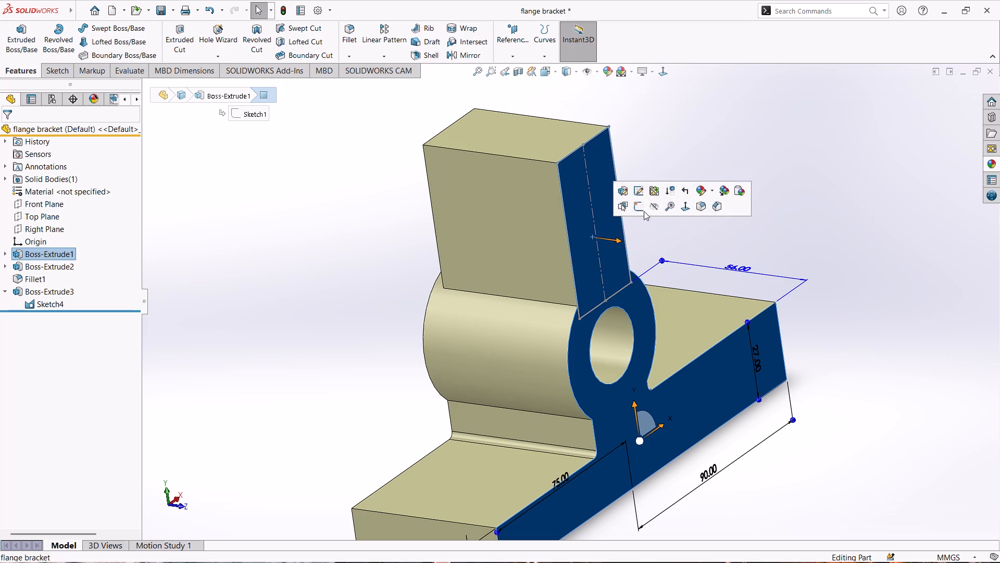
left_click(644, 208)
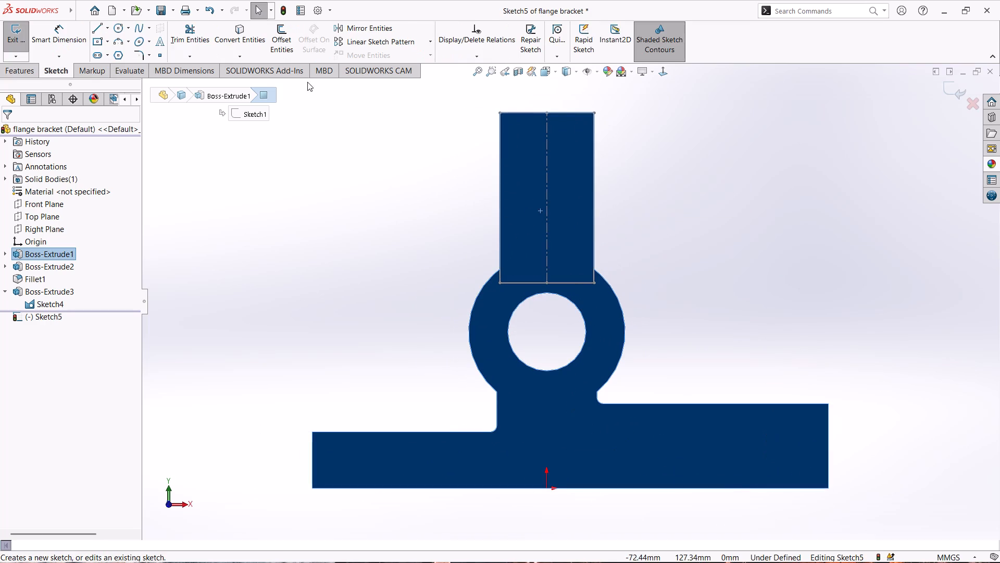
left_click(246, 46)
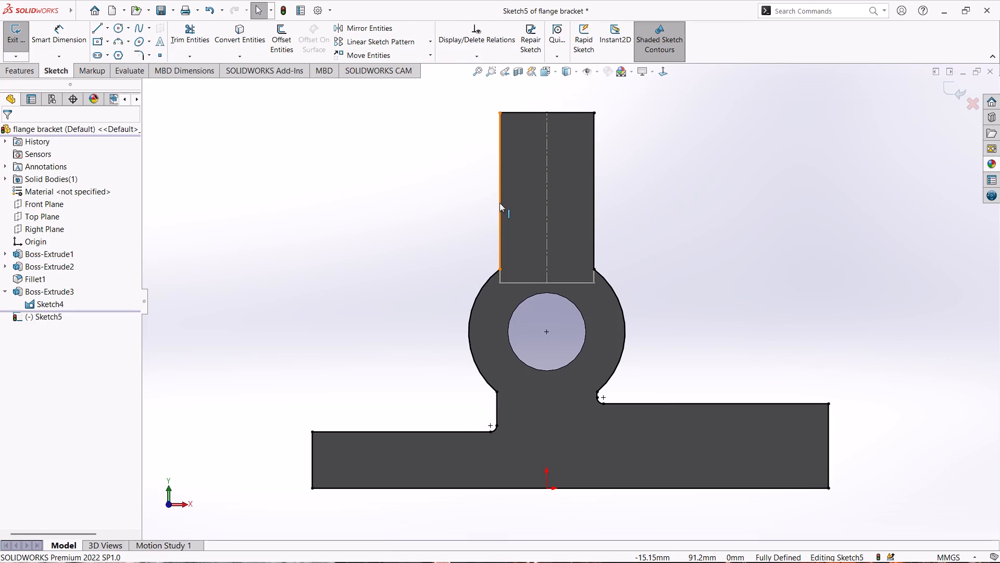
left_click(499, 203)
left_click(525, 113)
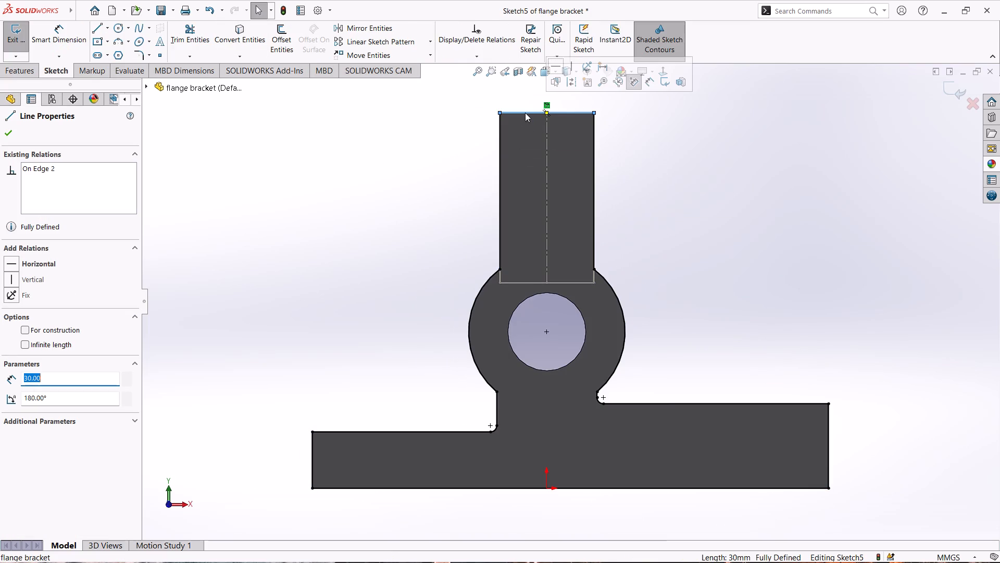
left_click(596, 180)
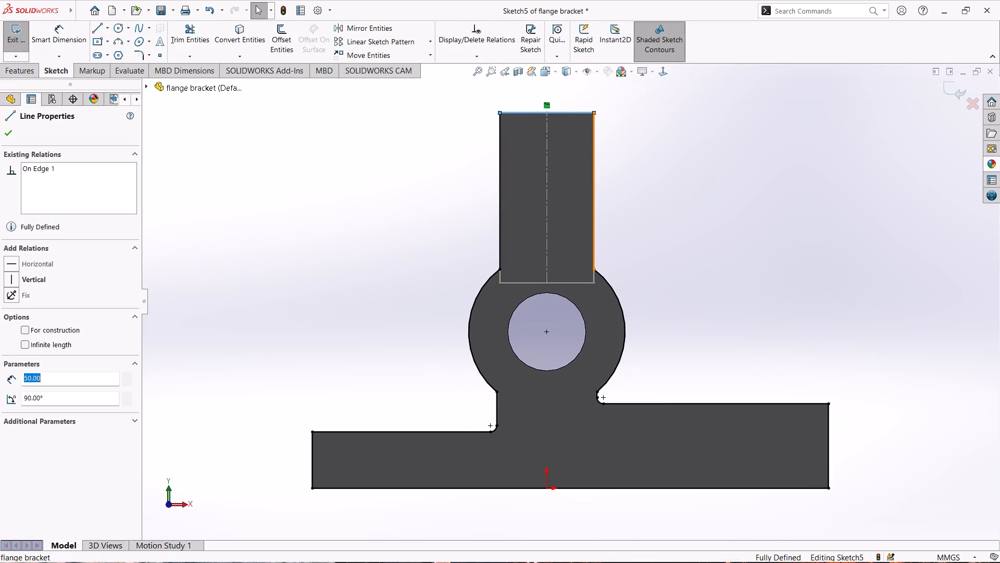
left_click(578, 283)
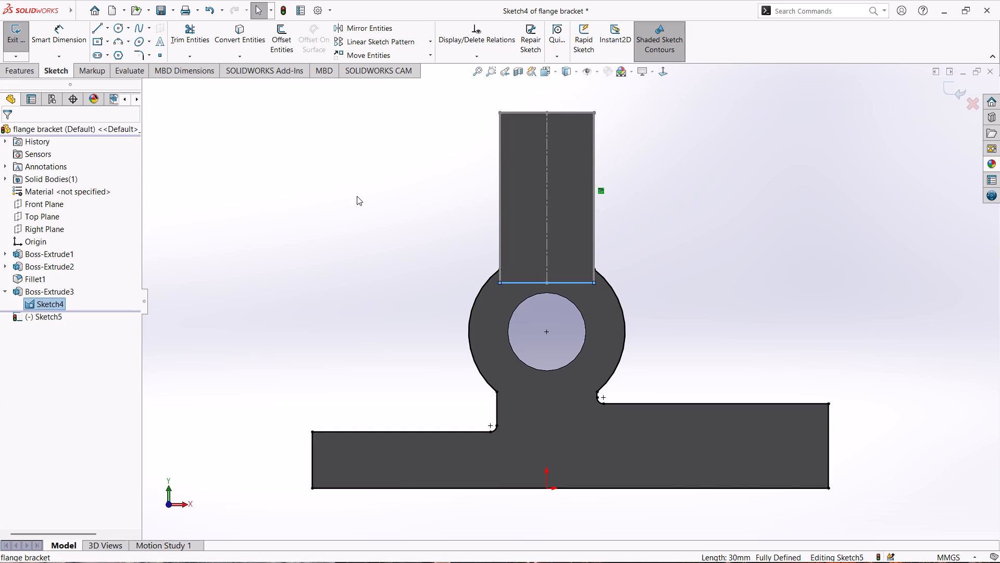
middle_click_drag(356, 195, 407, 262)
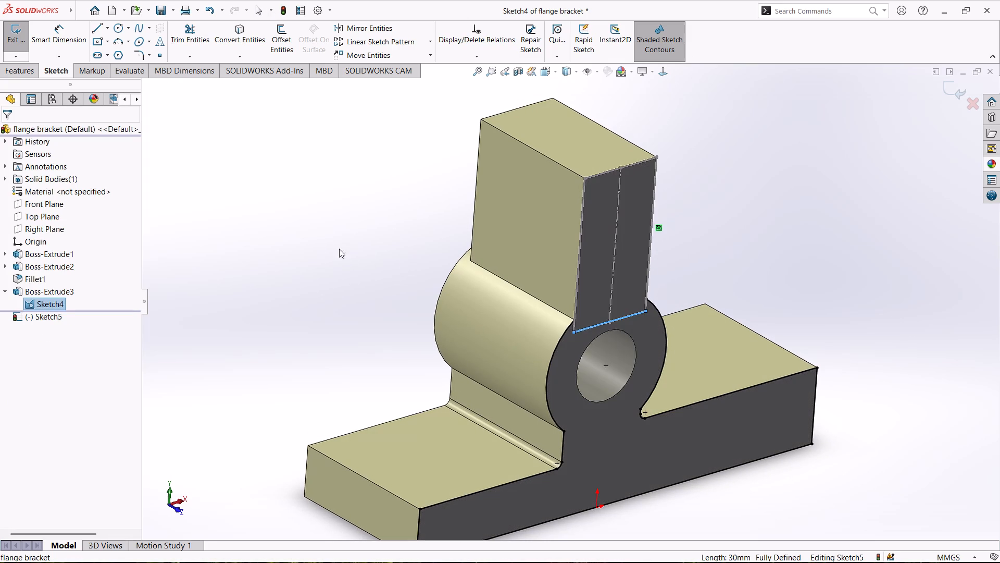
left_click(312, 250)
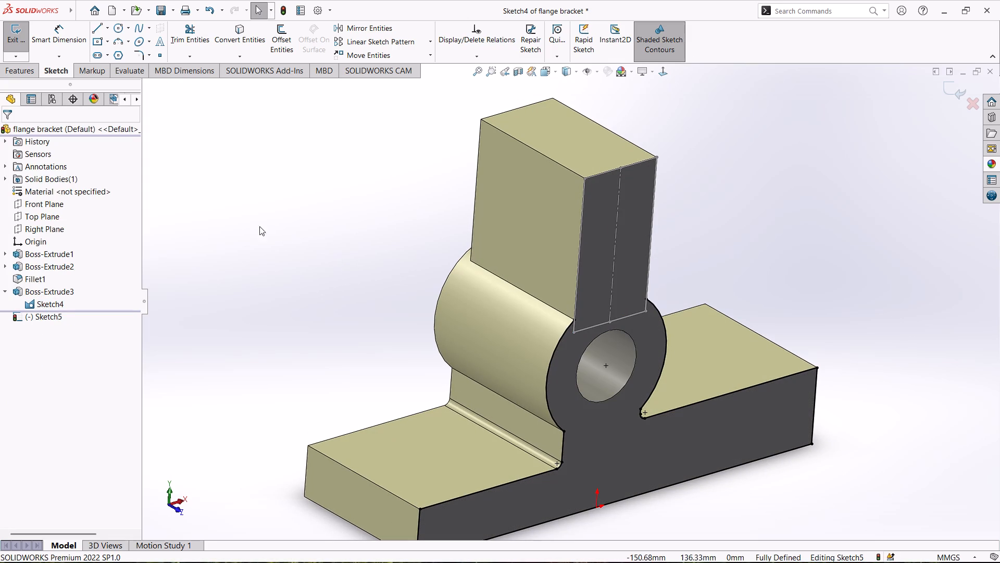
left_click(11, 40)
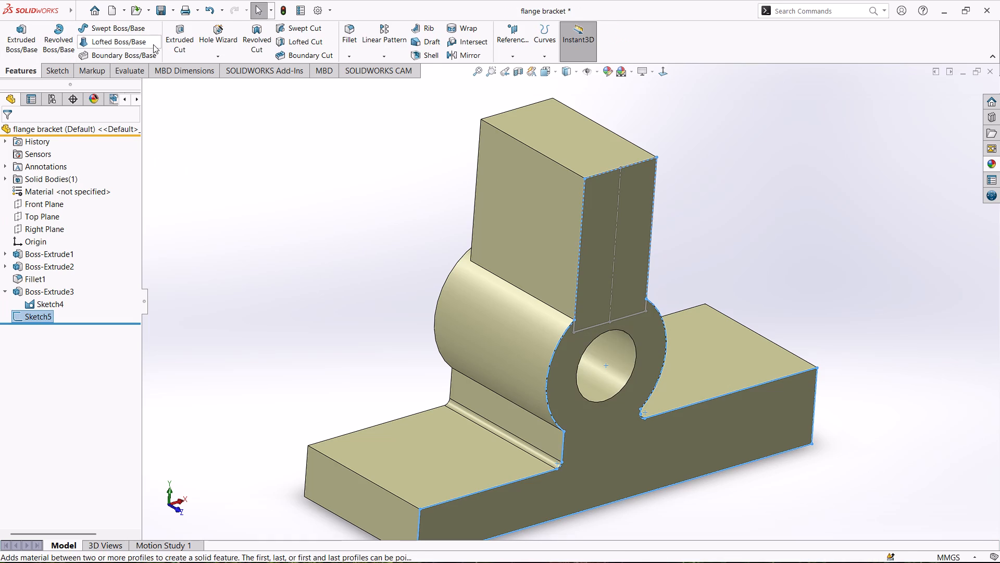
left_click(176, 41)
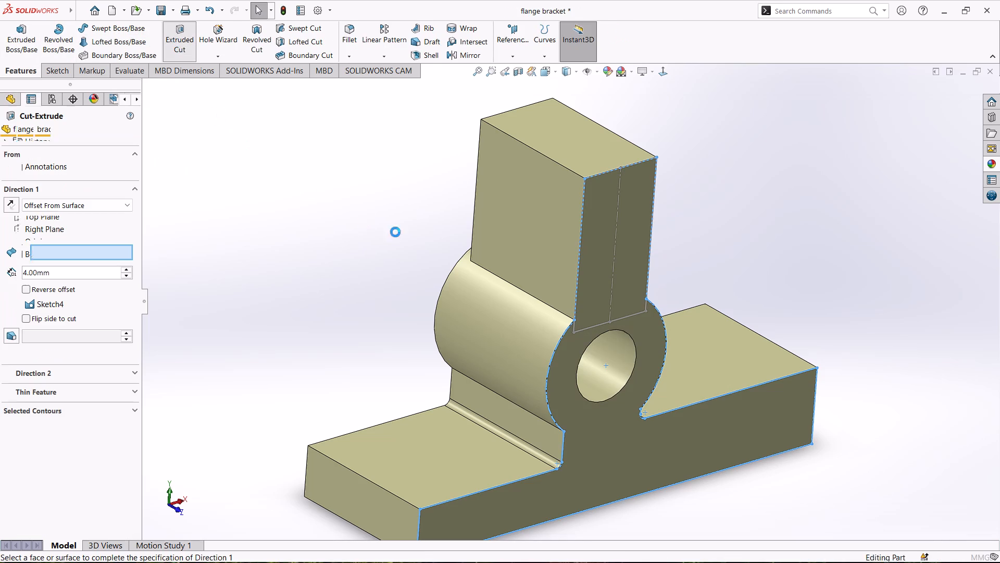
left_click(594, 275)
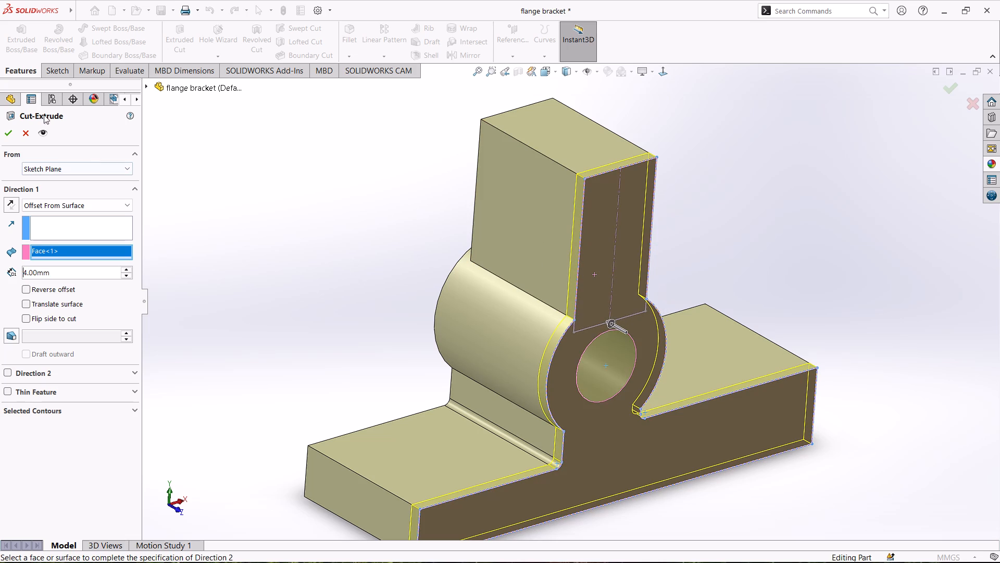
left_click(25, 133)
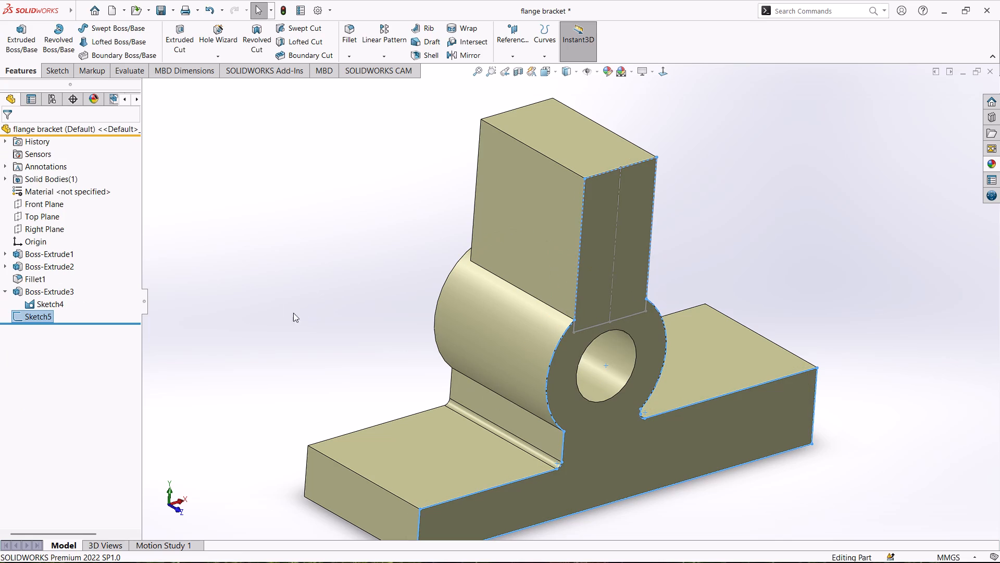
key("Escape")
Sketch a closed rectangle about 30 by 46 mm on the upright's top face, starting from the front edge and spanning the full width.
middle_click_drag(227, 235, 261, 278)
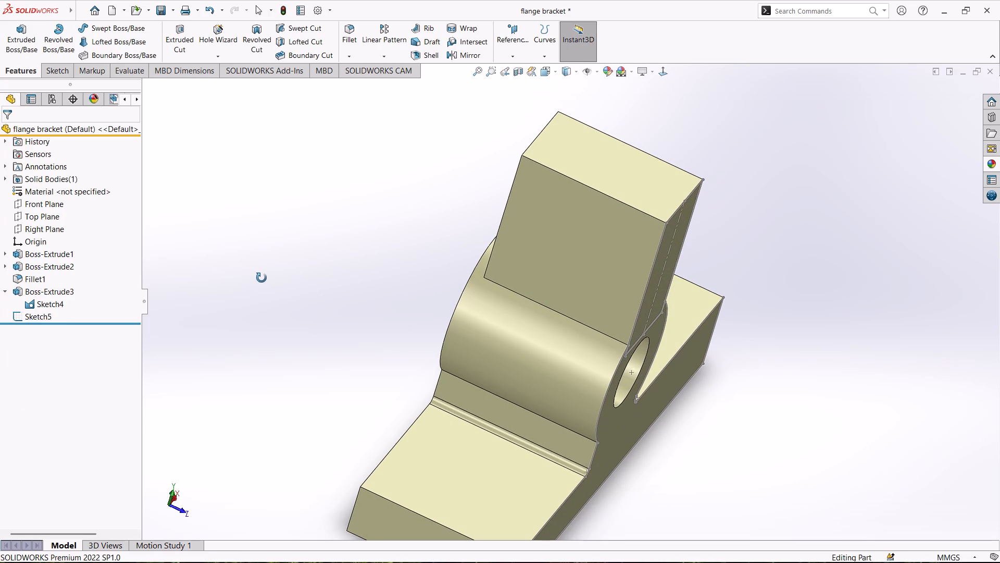
middle_click_drag(261, 278, 274, 304)
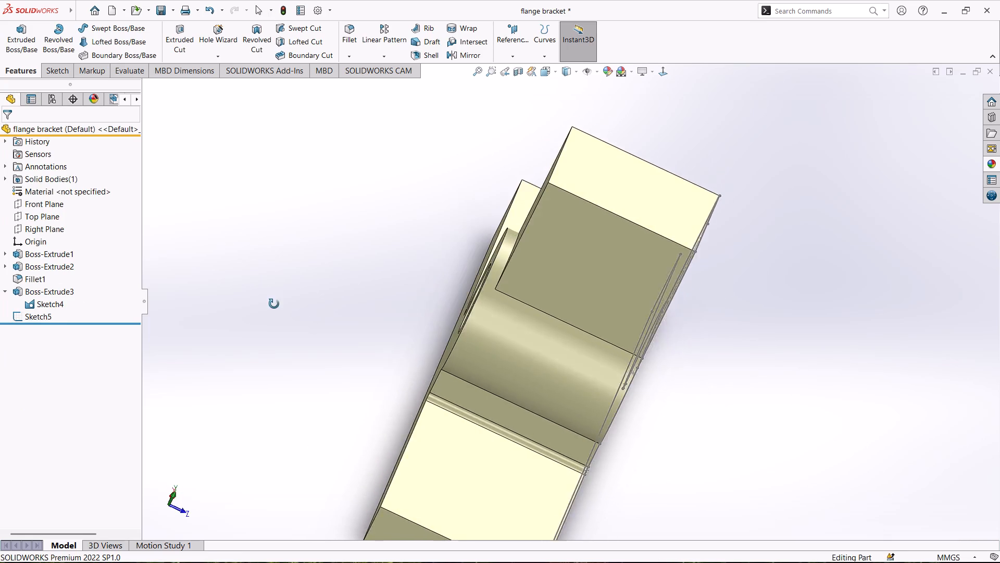
middle_click_drag(274, 304, 273, 329)
left_click(600, 199)
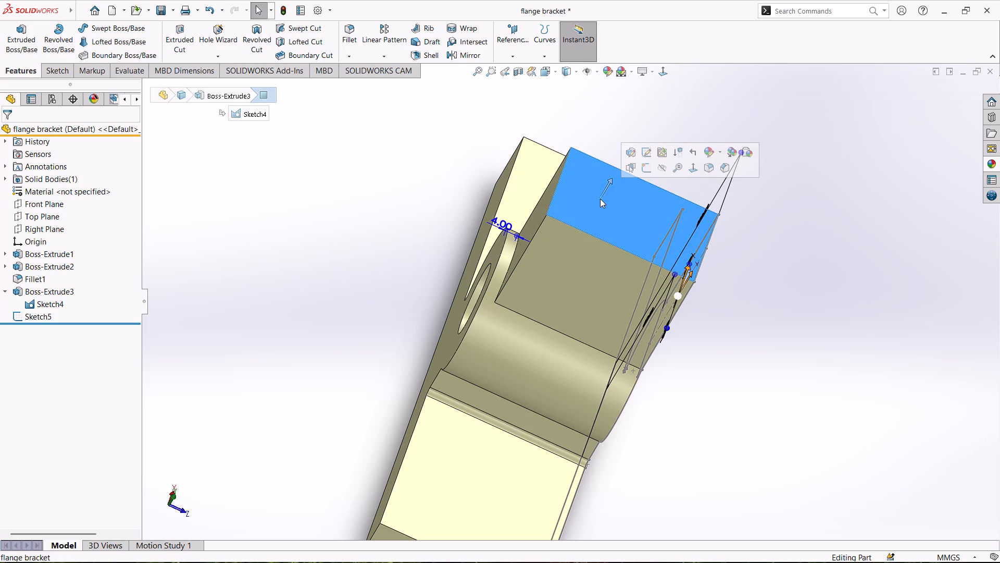
left_click(644, 164)
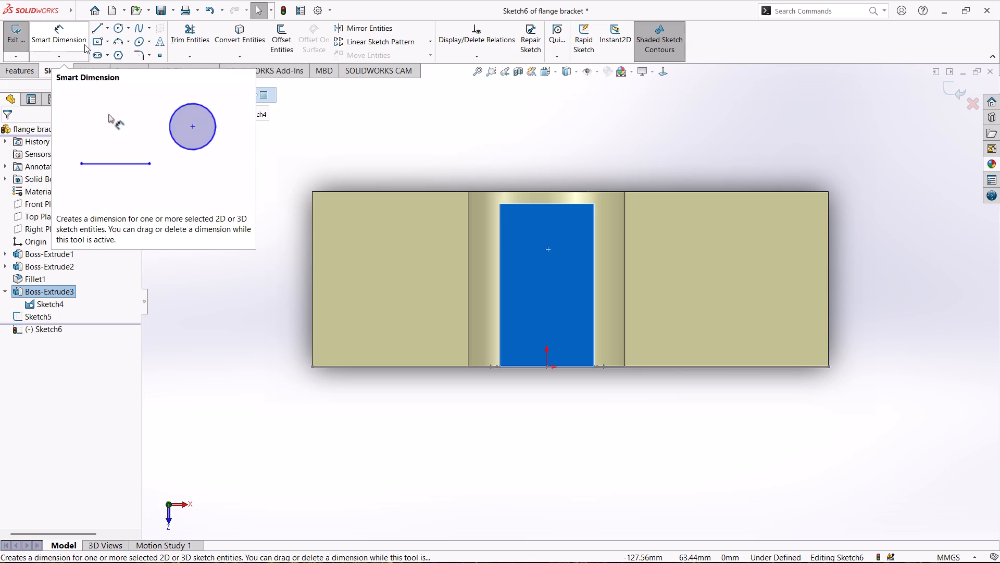
left_click(93, 30)
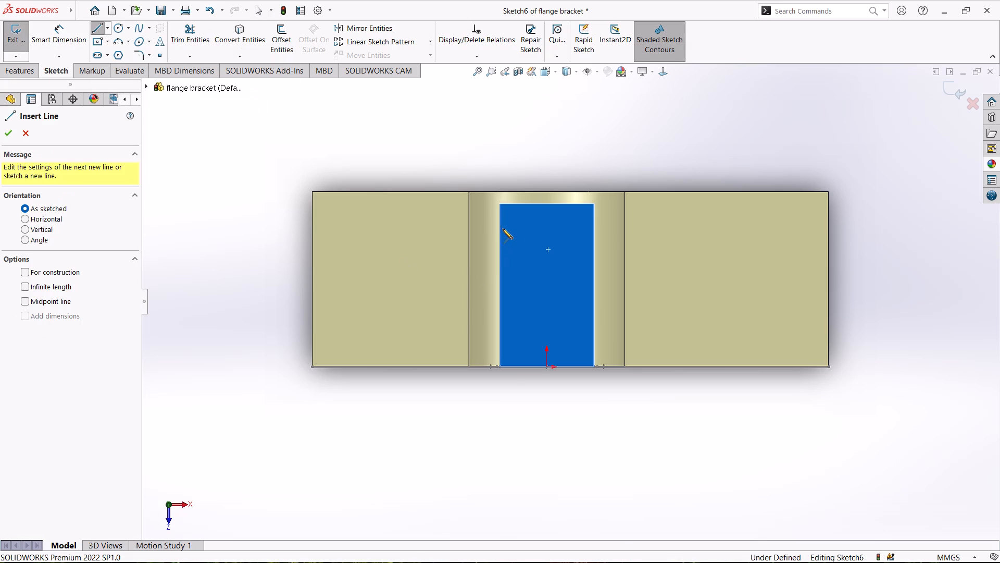
left_click(501, 223)
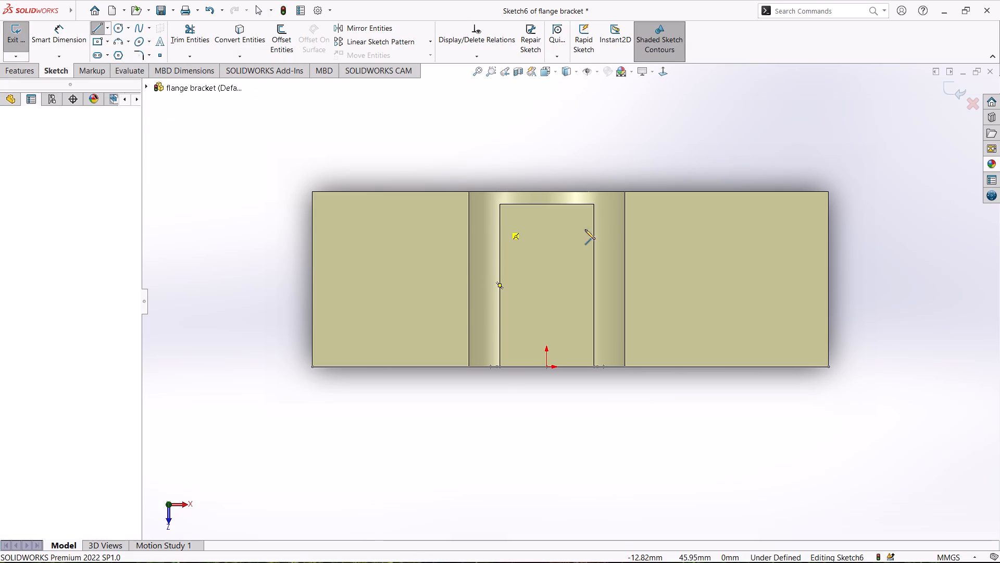
left_click(593, 225)
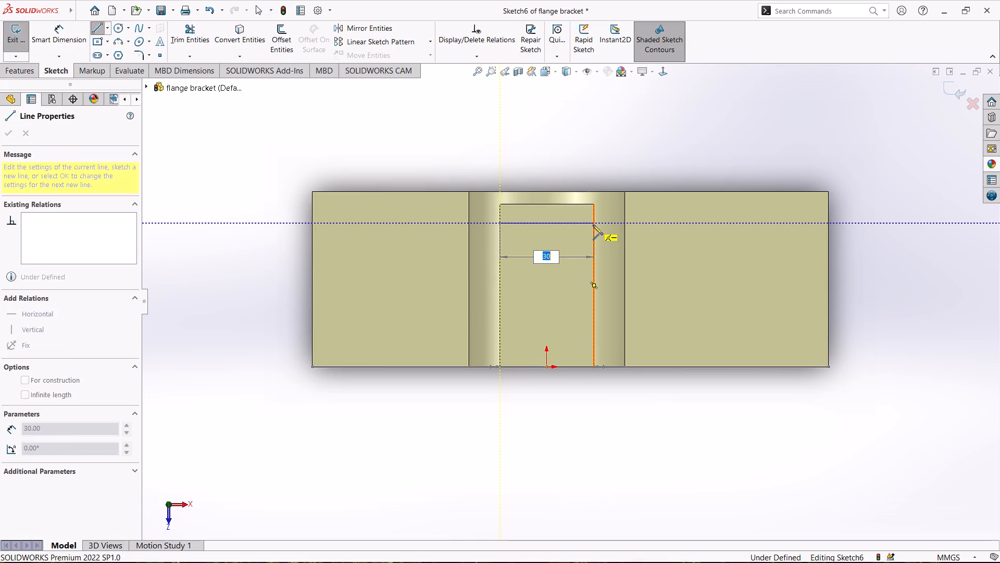
left_click(594, 367)
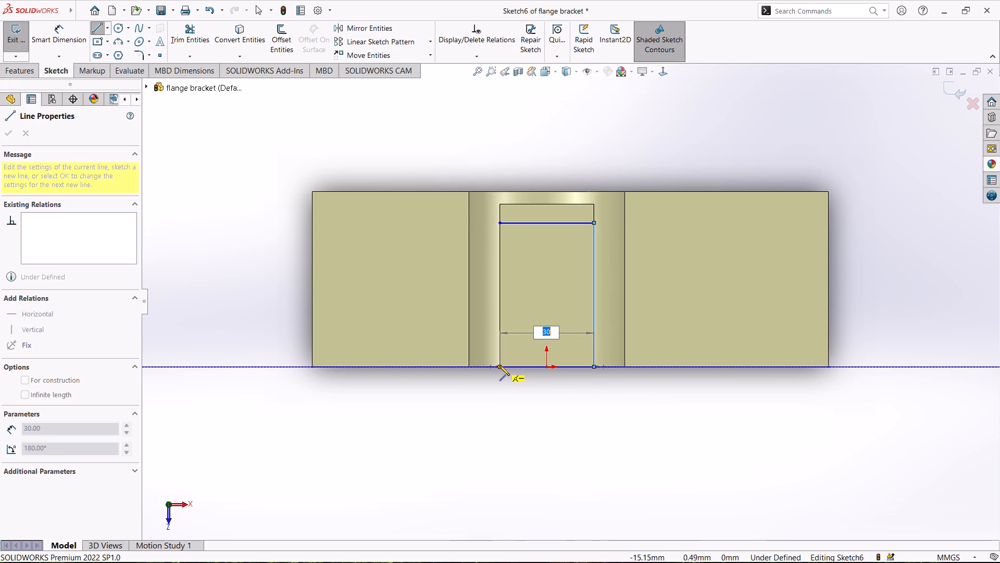
left_click(499, 365)
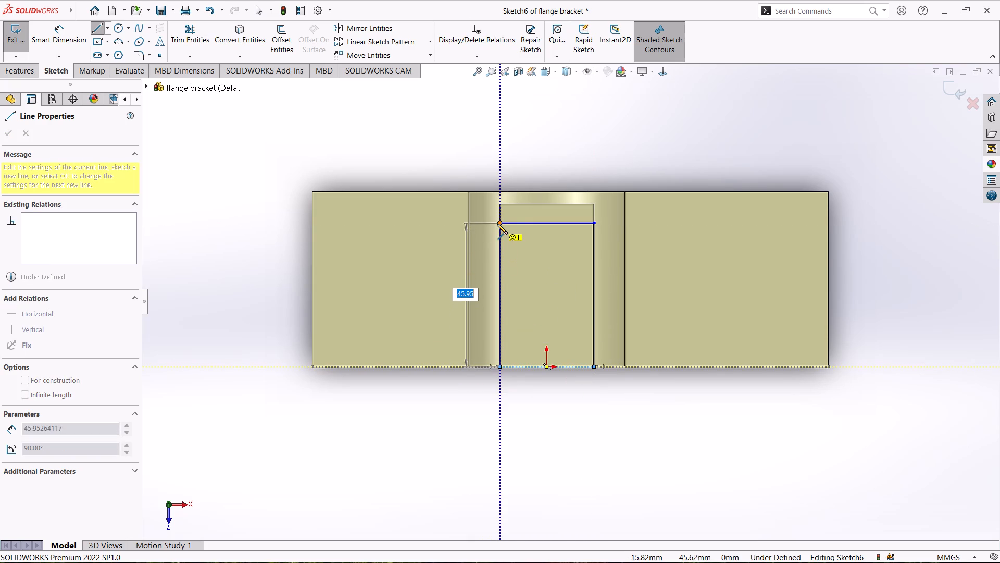
left_click(497, 224)
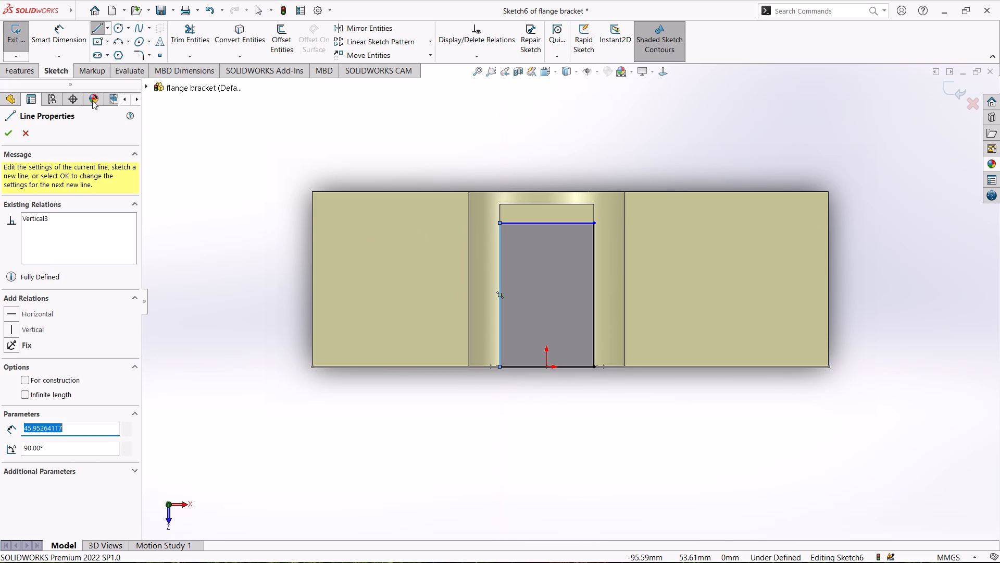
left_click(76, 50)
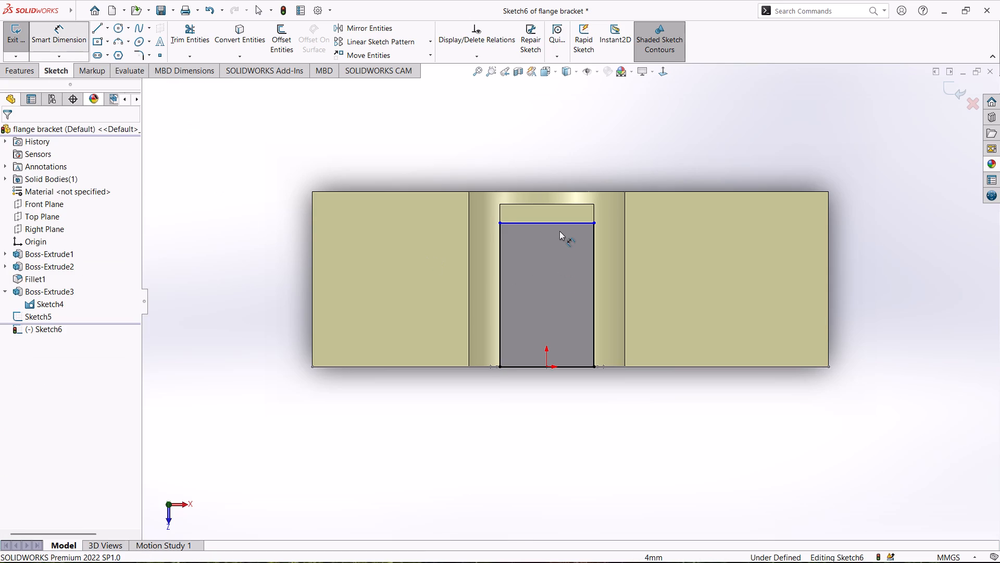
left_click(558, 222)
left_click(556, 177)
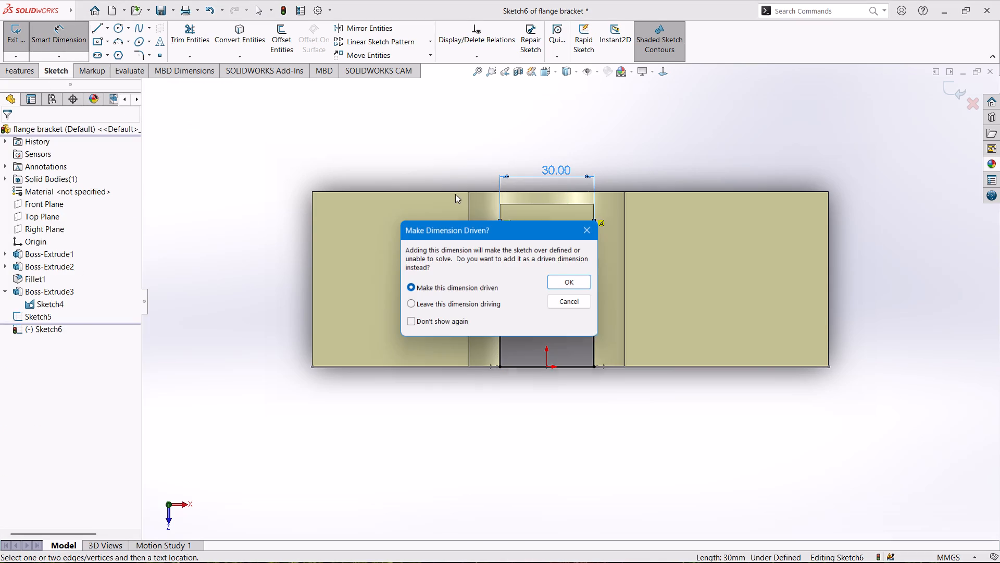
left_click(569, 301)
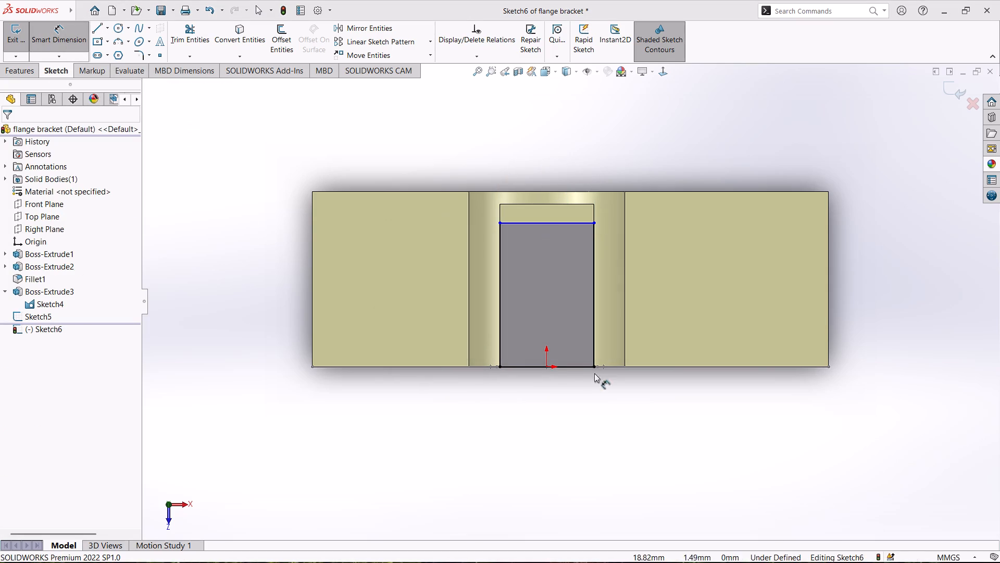
Dimension the distance from the origin to the rectangle's rear line, and exit the sketch.
left_click(545, 365)
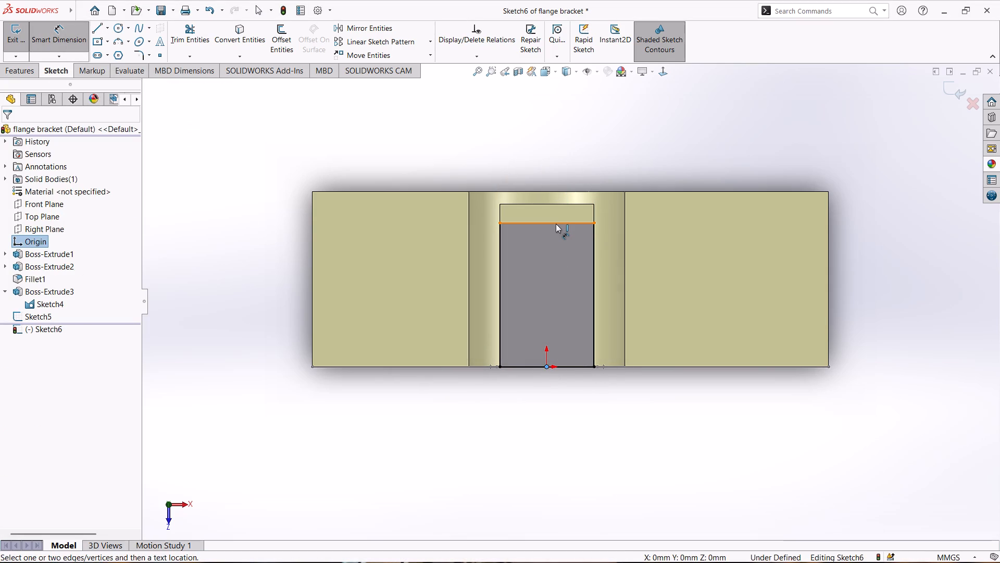
left_click(556, 224)
left_click(681, 265)
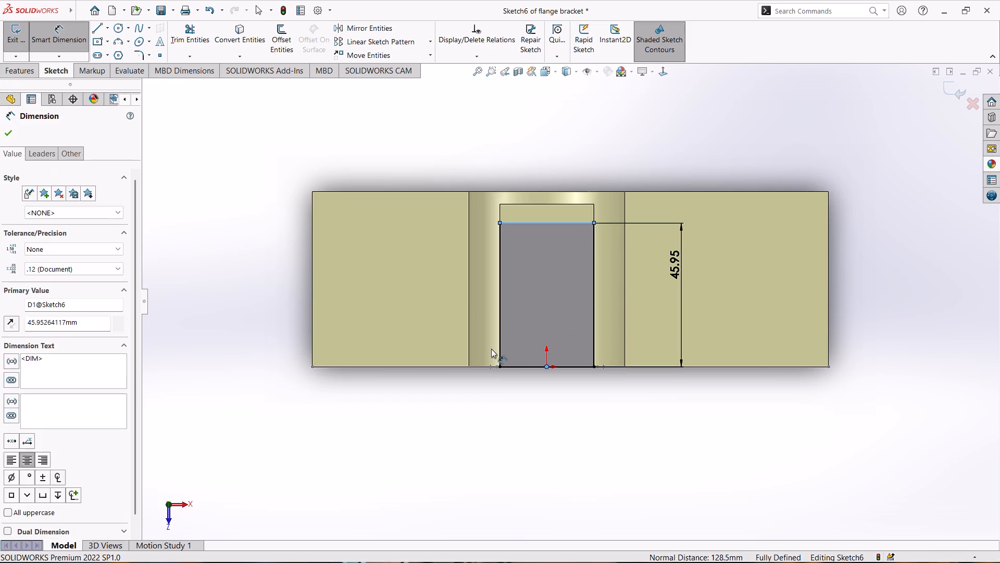
left_click(637, 251)
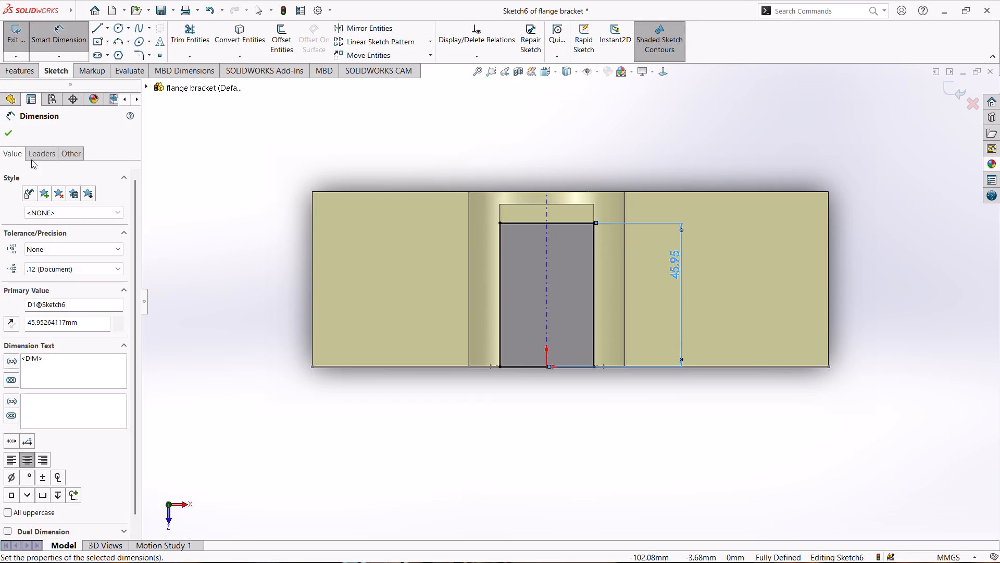
left_click(11, 51)
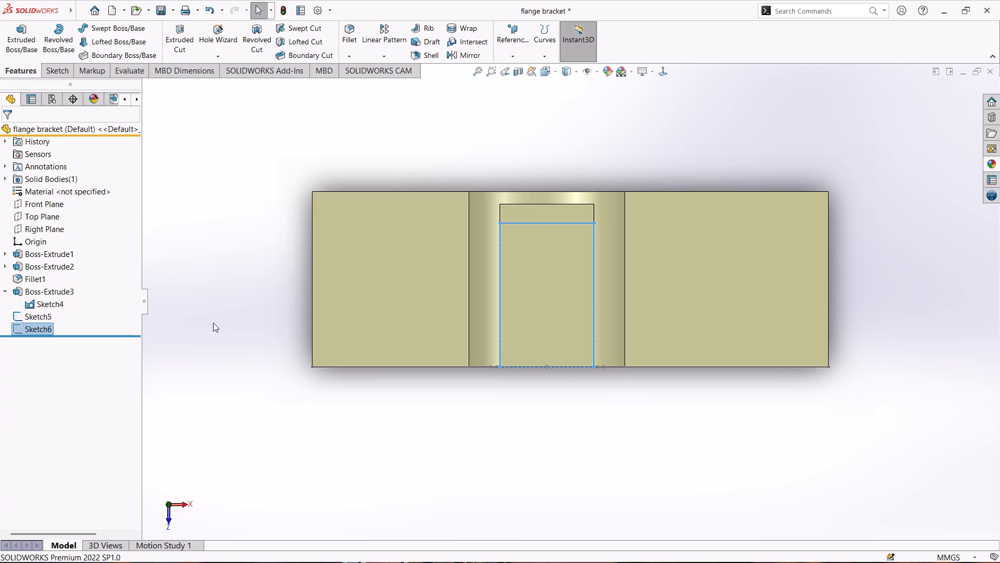
Cut the rectangle through the upright with Extruded Cut, ending Up To Surface at the boss's outer cylindrical face.
middle_click_drag(213, 323, 246, 325)
left_click(186, 41)
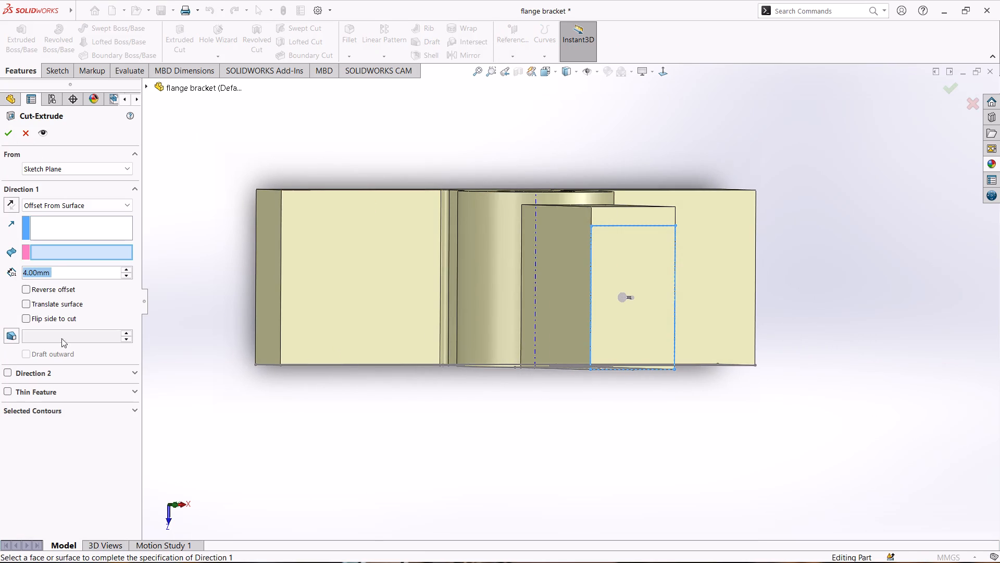
left_click(65, 203)
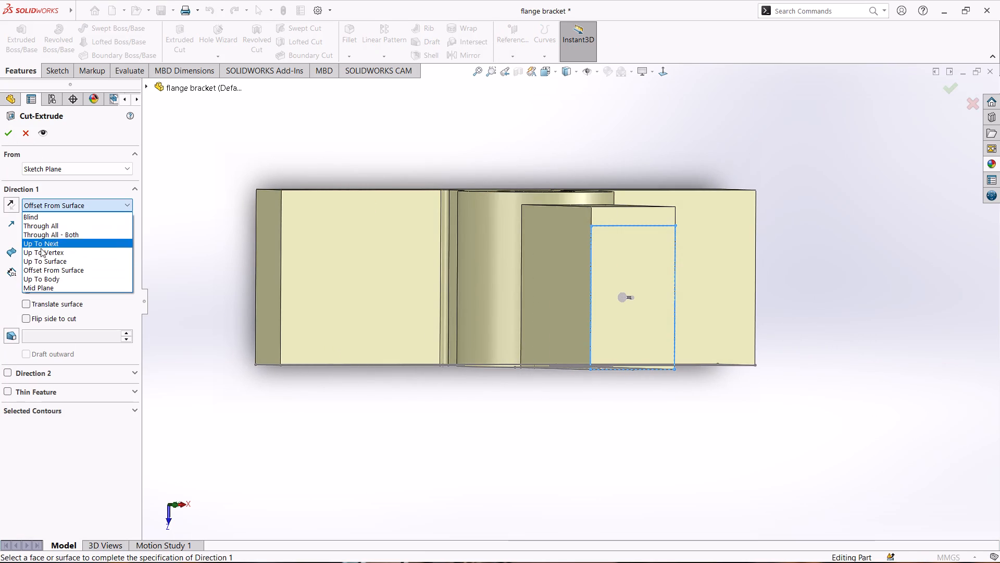
left_click(46, 276)
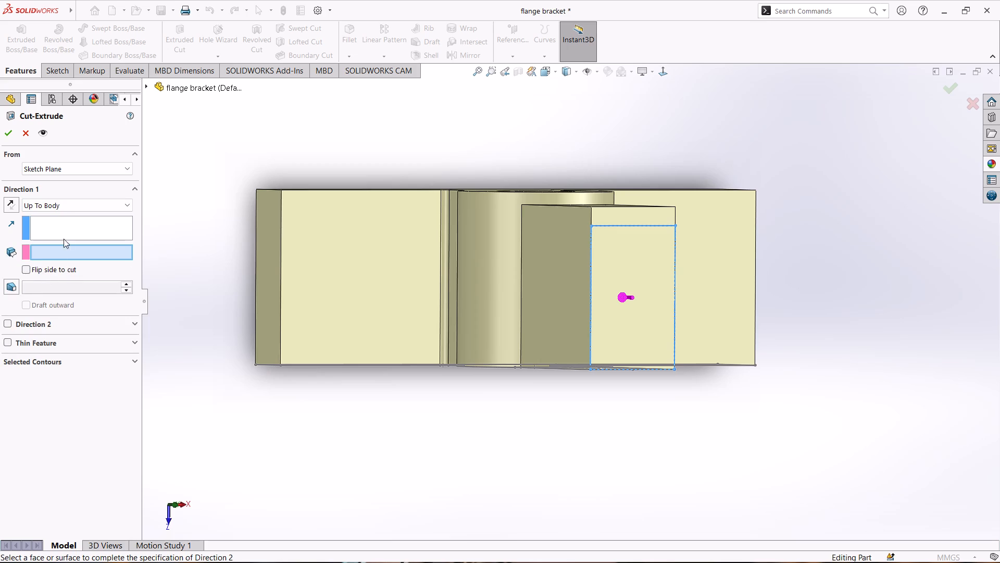
left_click(66, 209)
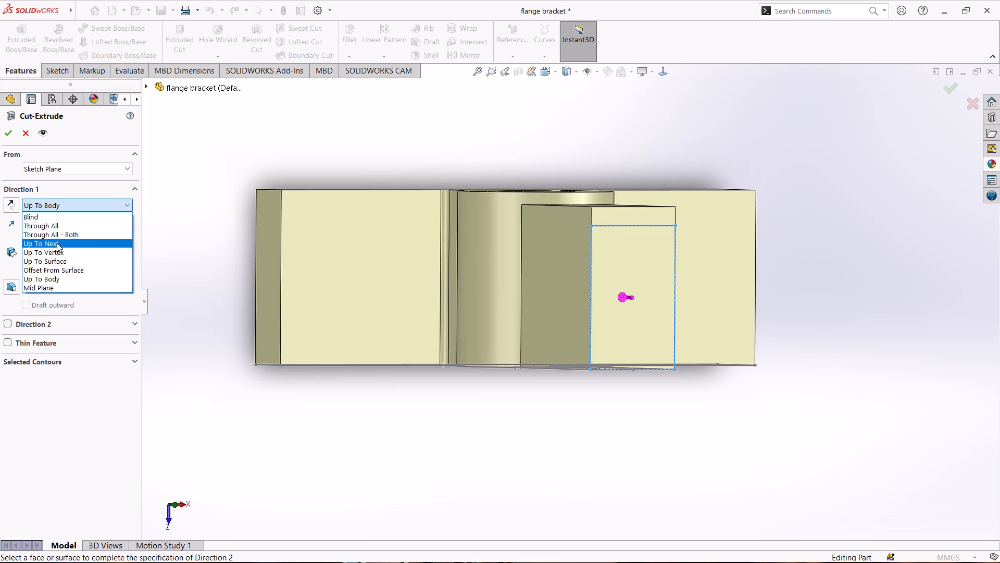
left_click(57, 249)
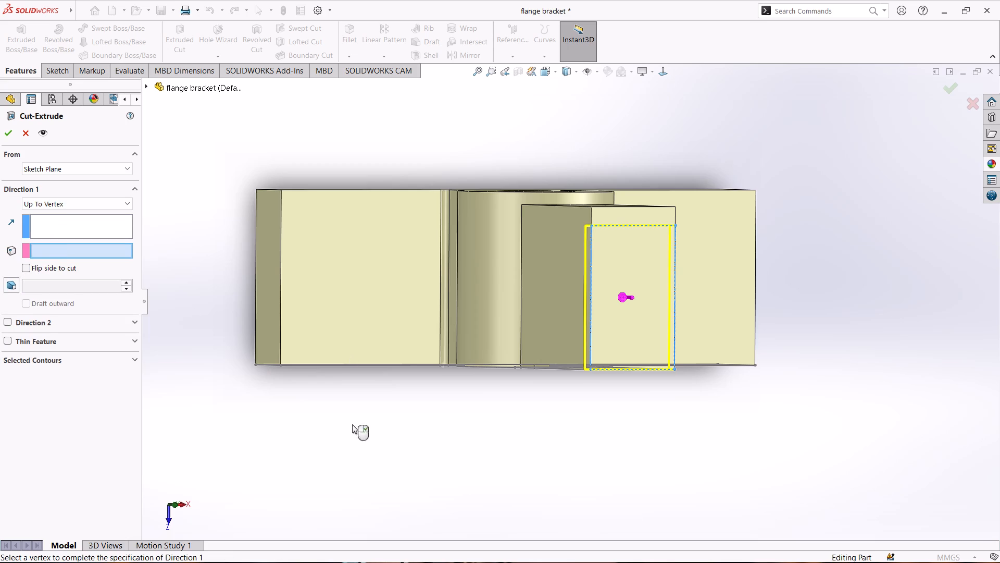
middle_click_drag(337, 450, 409, 489)
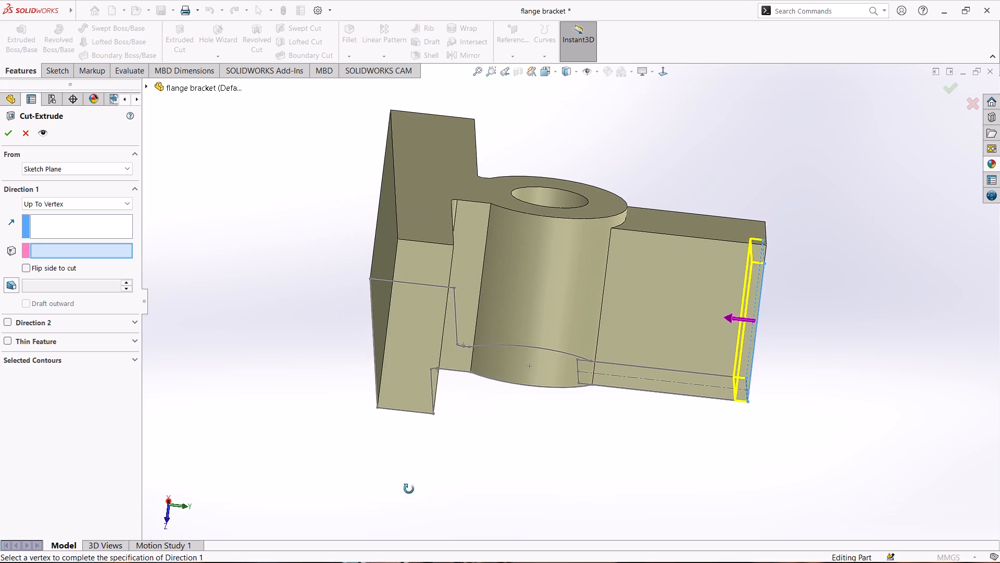
middle_click_drag(409, 489, 362, 464)
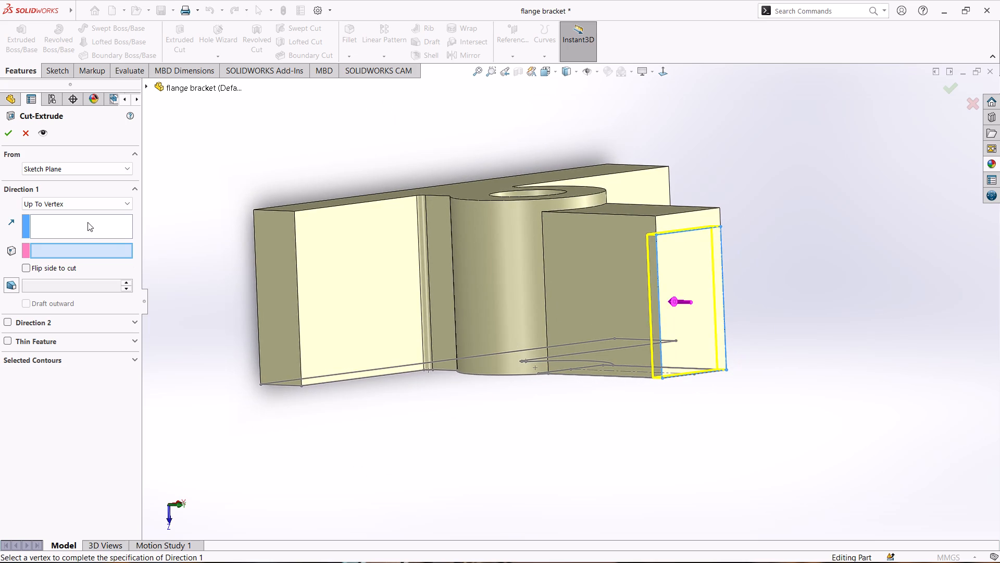
left_click(85, 204)
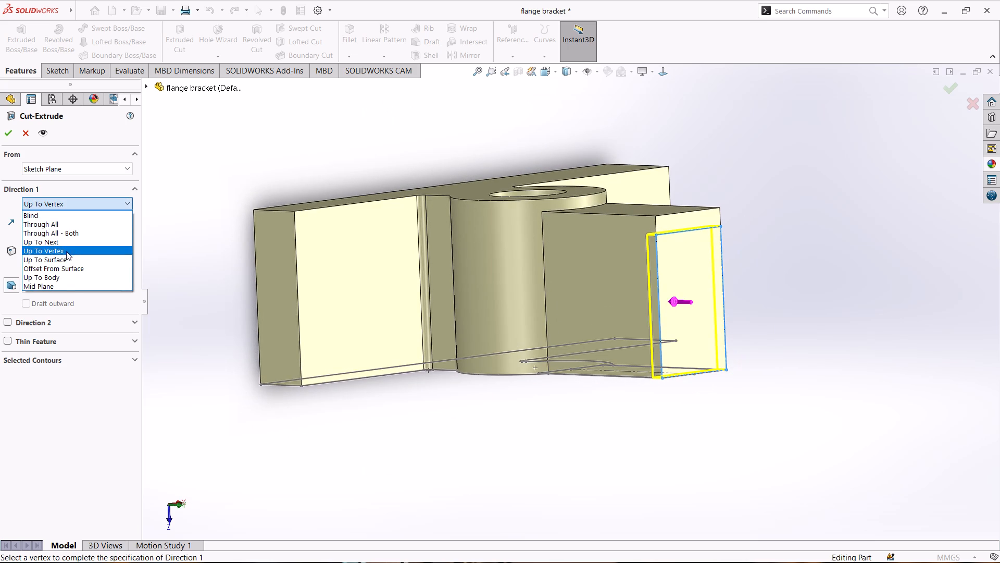
left_click(61, 255)
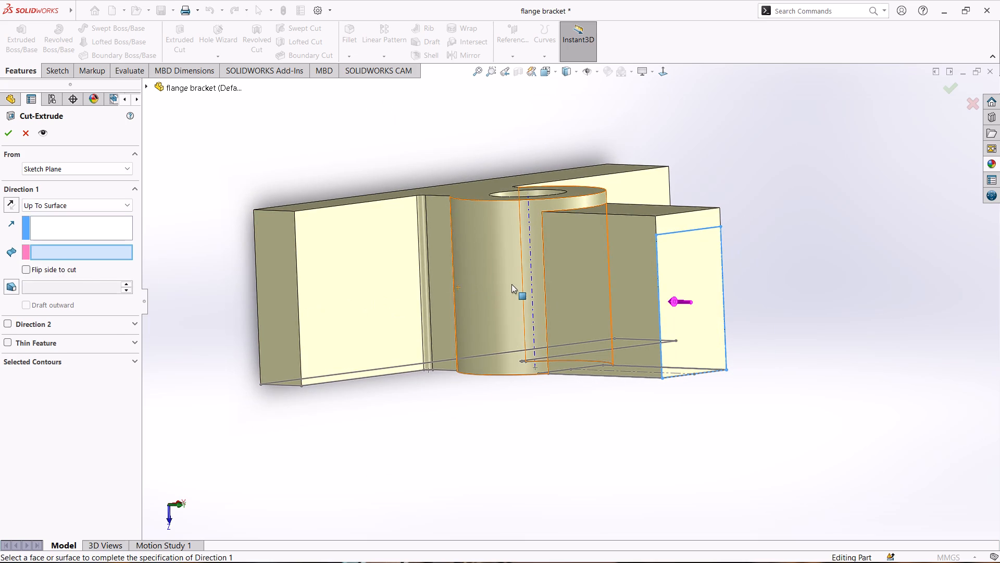
left_click(511, 284)
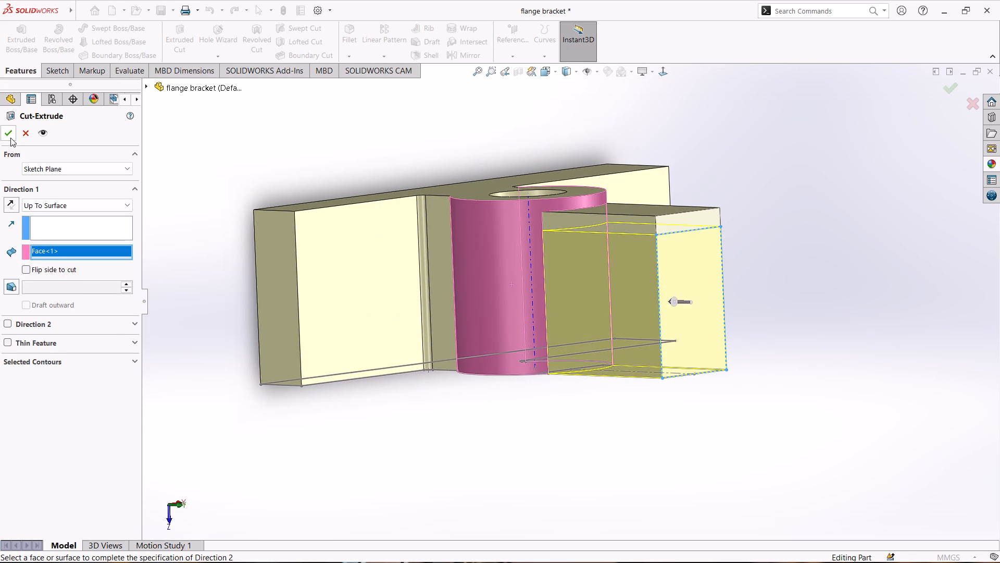
left_click(10, 138)
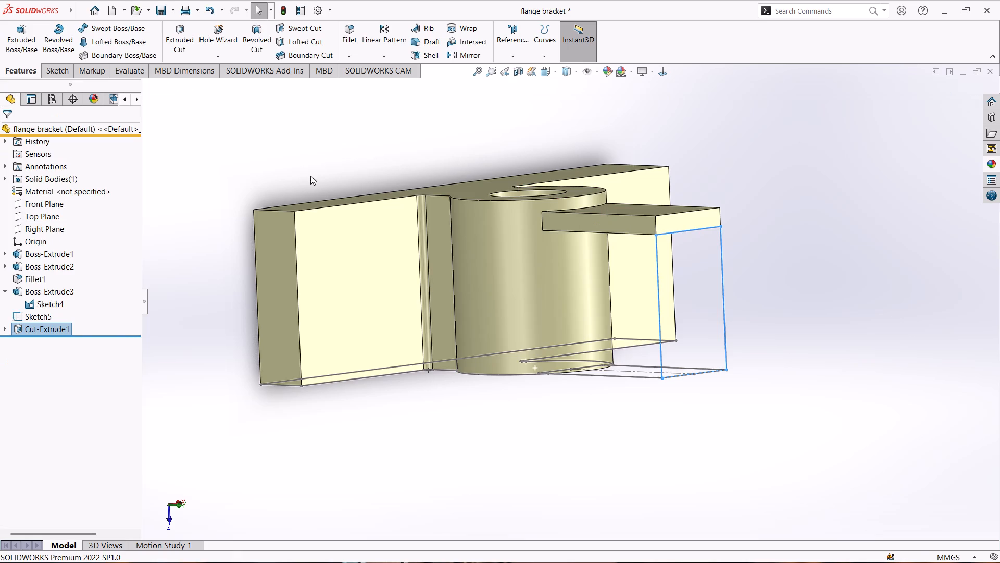
Hide Sketch4, the profile sketch beneath the upright's extrusion feature.
left_click(262, 156)
scroll(256, 158, "down", 1)
scroll(256, 158, "up", 3)
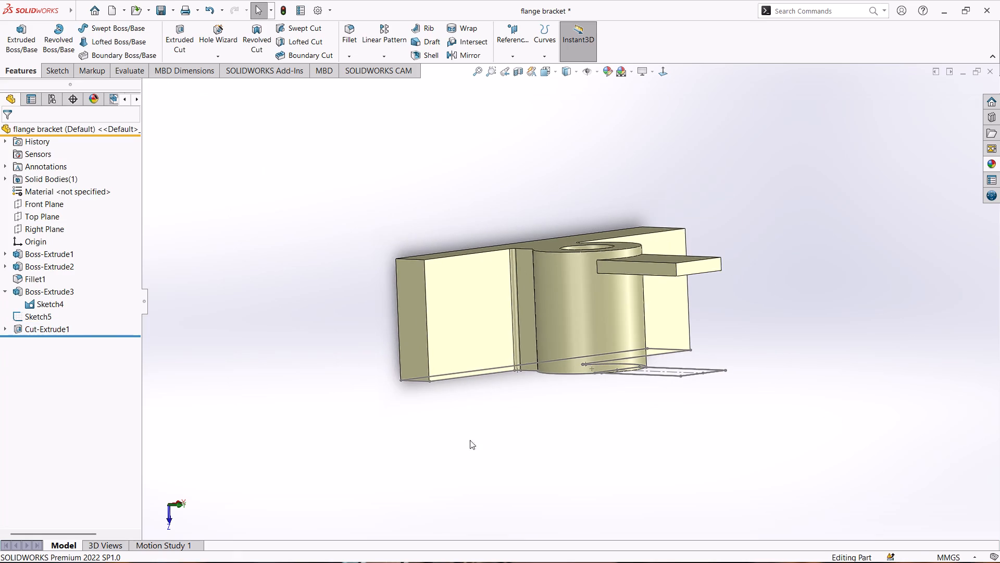
middle_click_drag(471, 473, 429, 410)
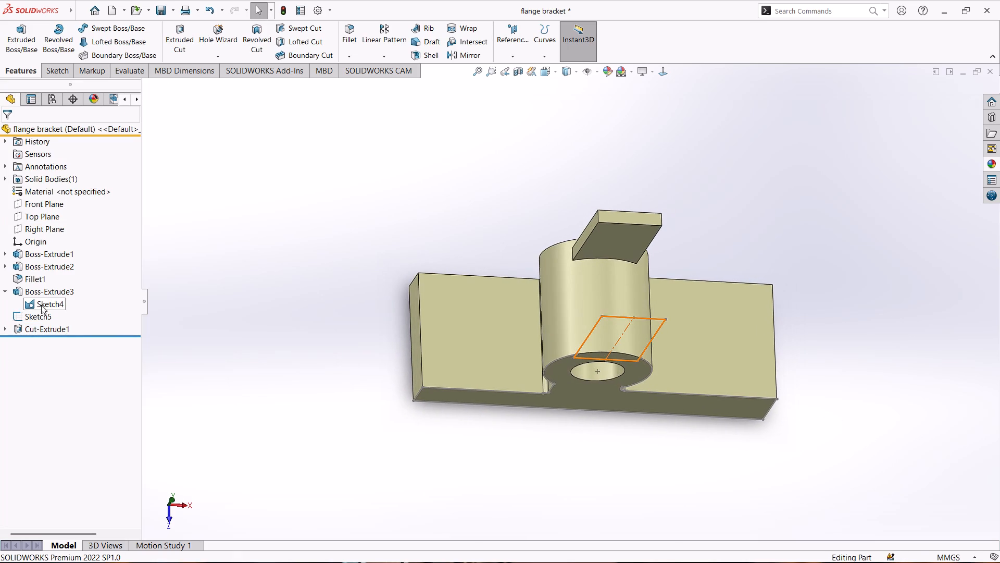
left_click(32, 305)
left_click(41, 291)
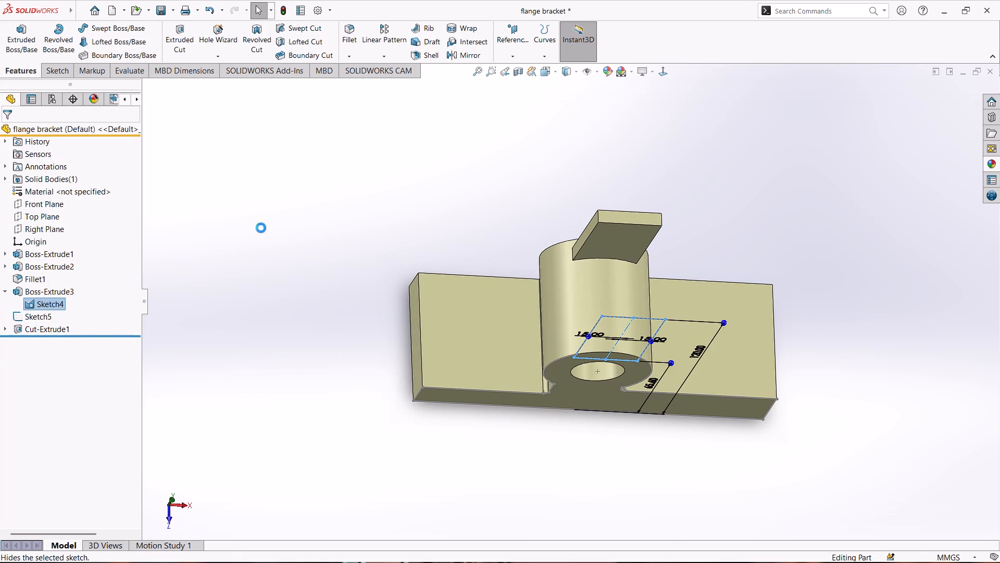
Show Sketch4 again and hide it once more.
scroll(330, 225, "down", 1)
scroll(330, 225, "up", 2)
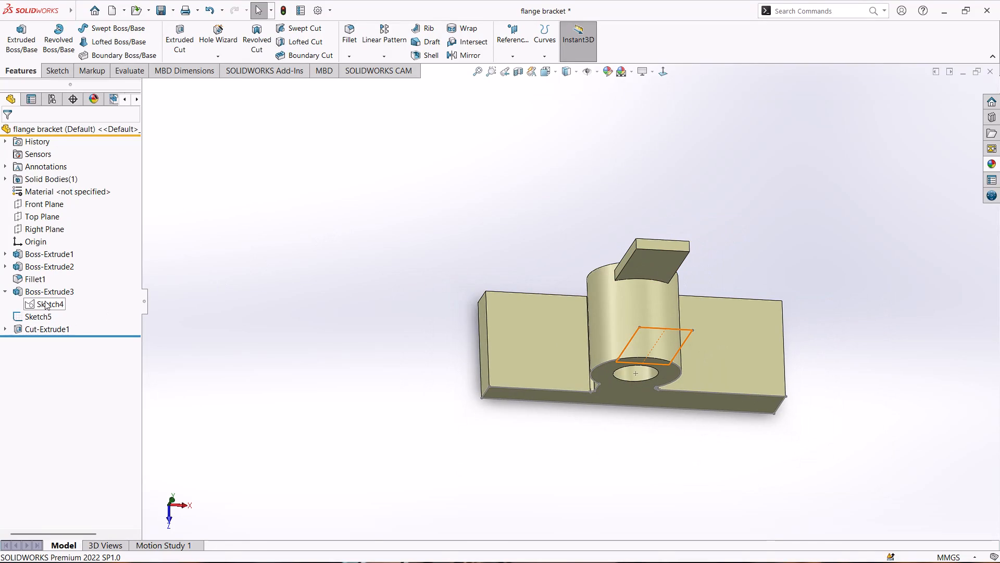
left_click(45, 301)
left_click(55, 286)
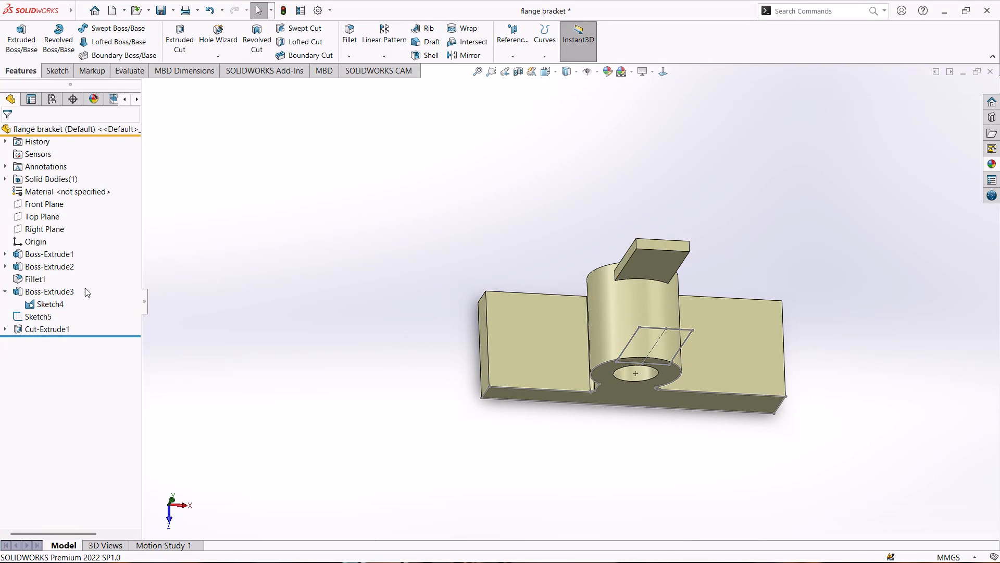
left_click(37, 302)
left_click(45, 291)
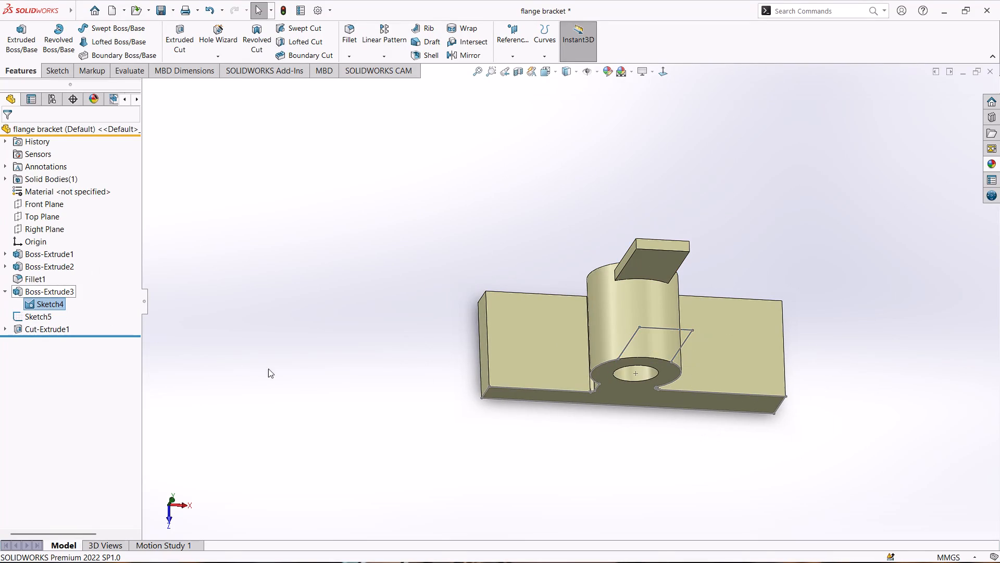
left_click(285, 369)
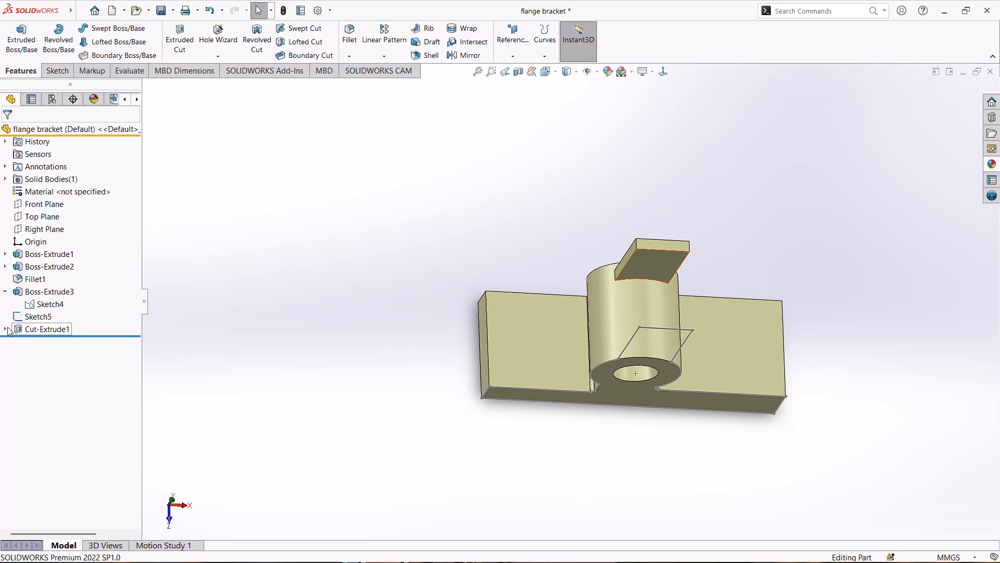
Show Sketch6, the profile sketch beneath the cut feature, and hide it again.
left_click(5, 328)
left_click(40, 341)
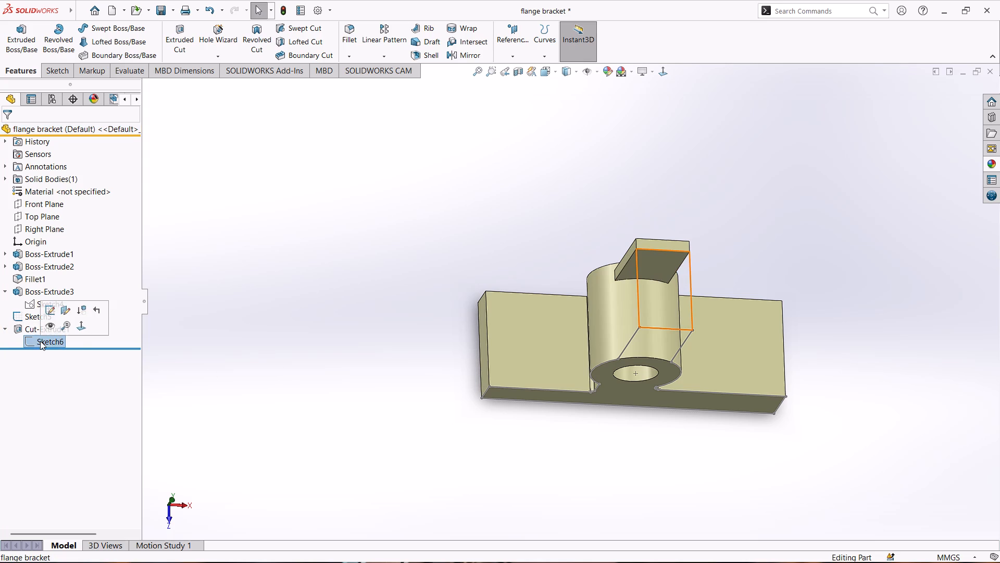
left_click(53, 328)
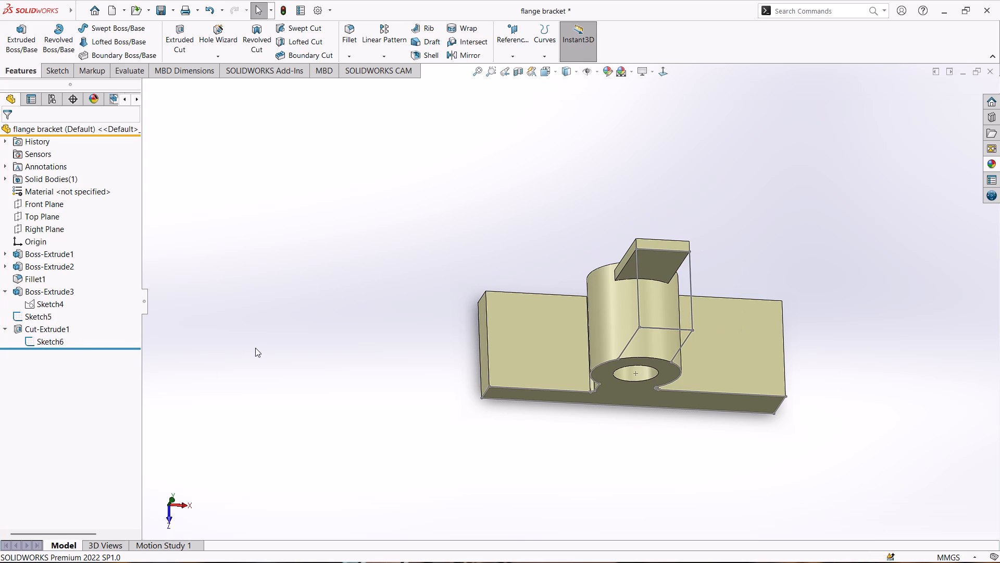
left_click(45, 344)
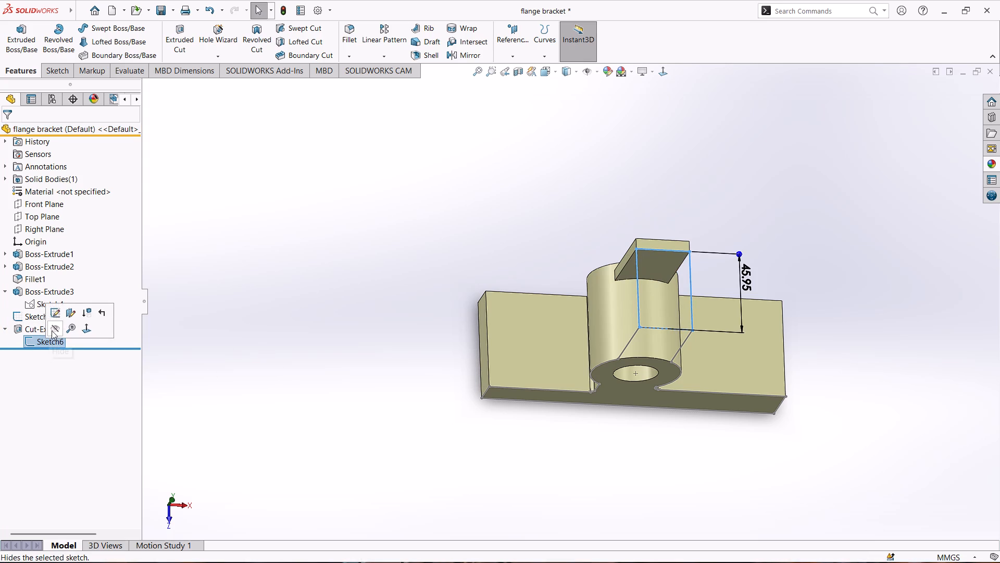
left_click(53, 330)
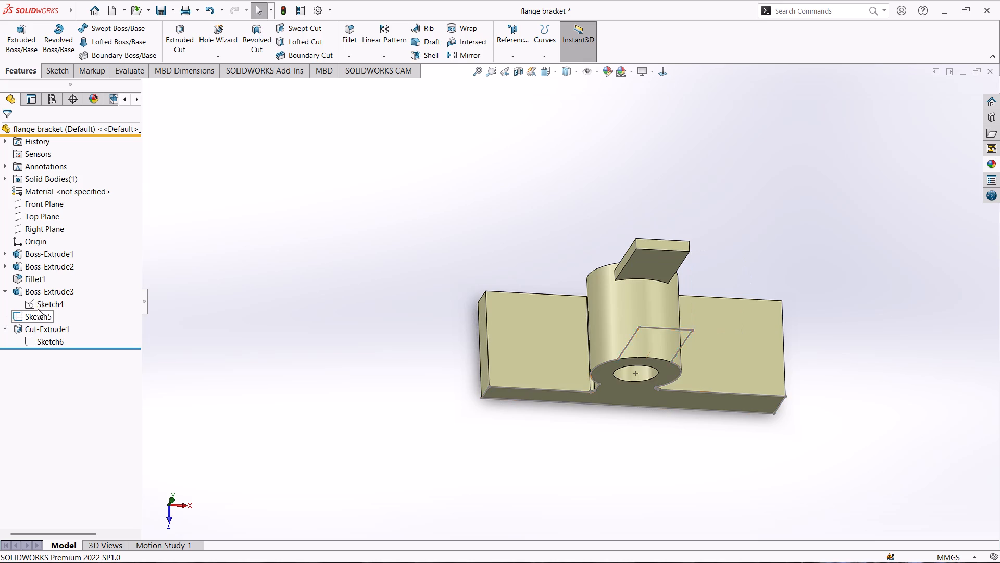
Hide Sketch5, the standalone sketch listed between the upright's extrusion and the cut feature.
left_click(35, 316)
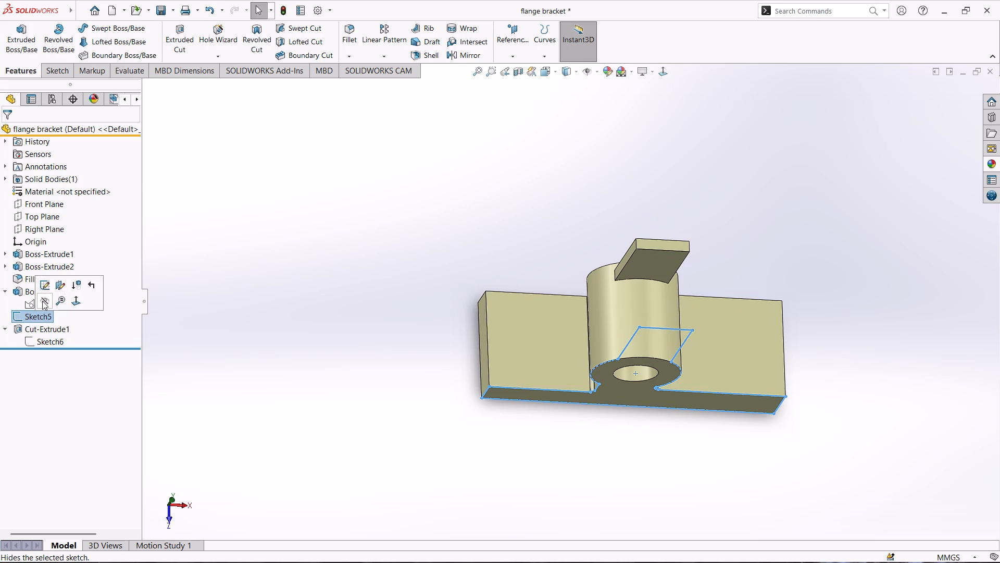
left_click(42, 301)
left_click(343, 345)
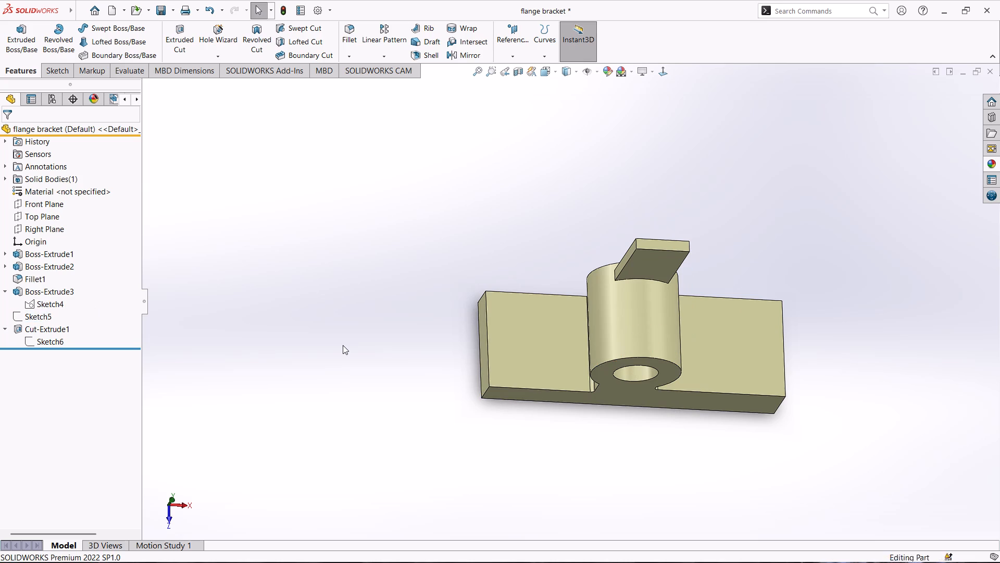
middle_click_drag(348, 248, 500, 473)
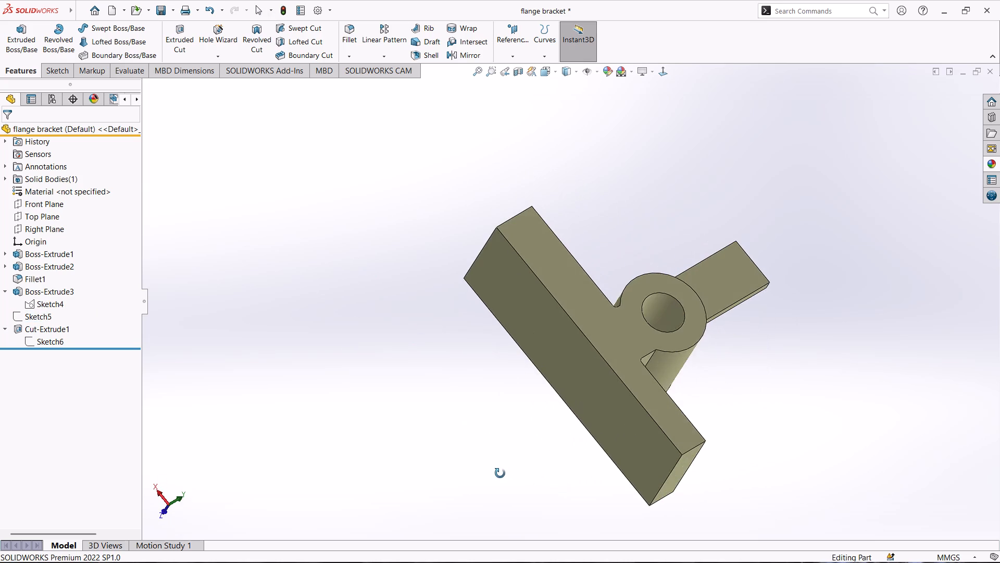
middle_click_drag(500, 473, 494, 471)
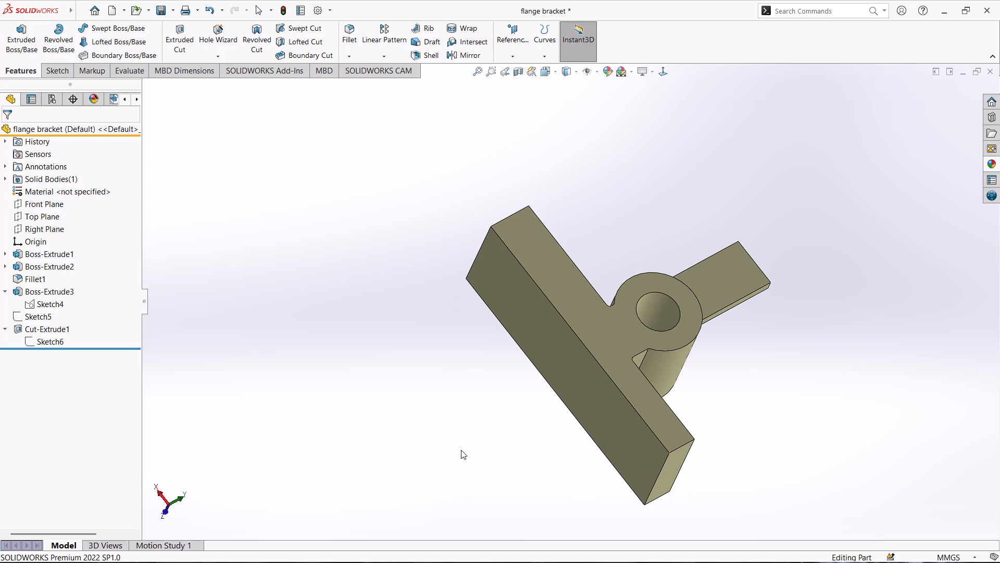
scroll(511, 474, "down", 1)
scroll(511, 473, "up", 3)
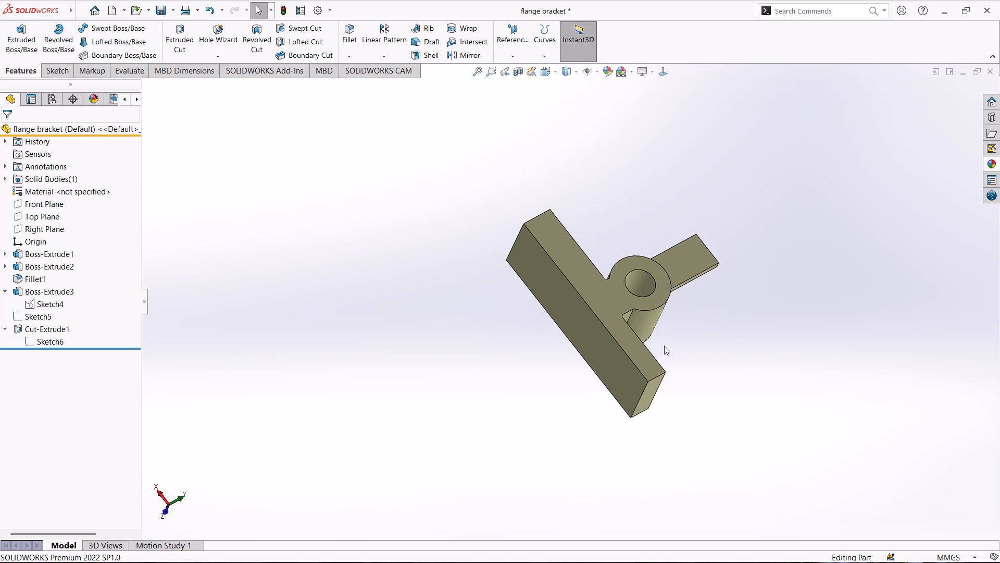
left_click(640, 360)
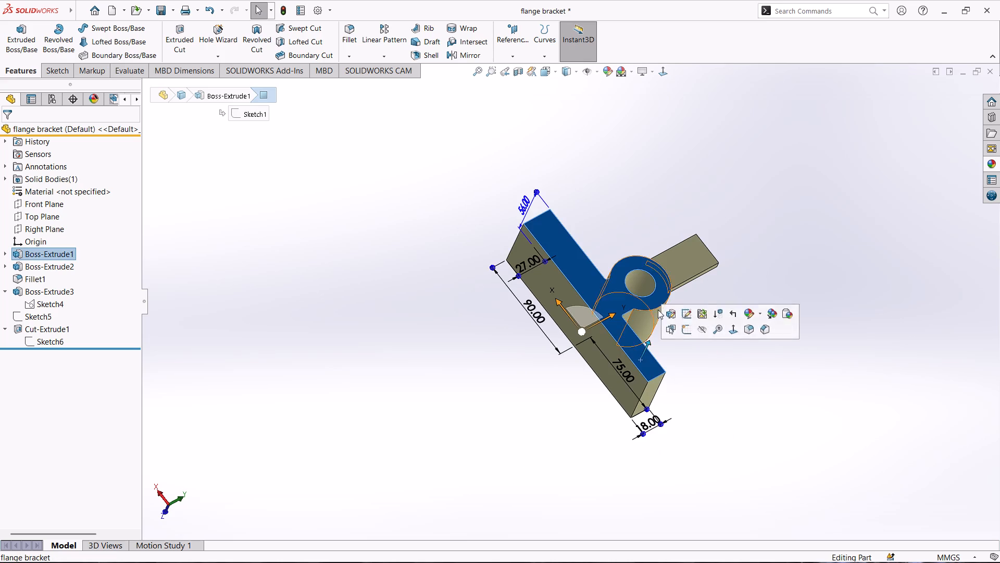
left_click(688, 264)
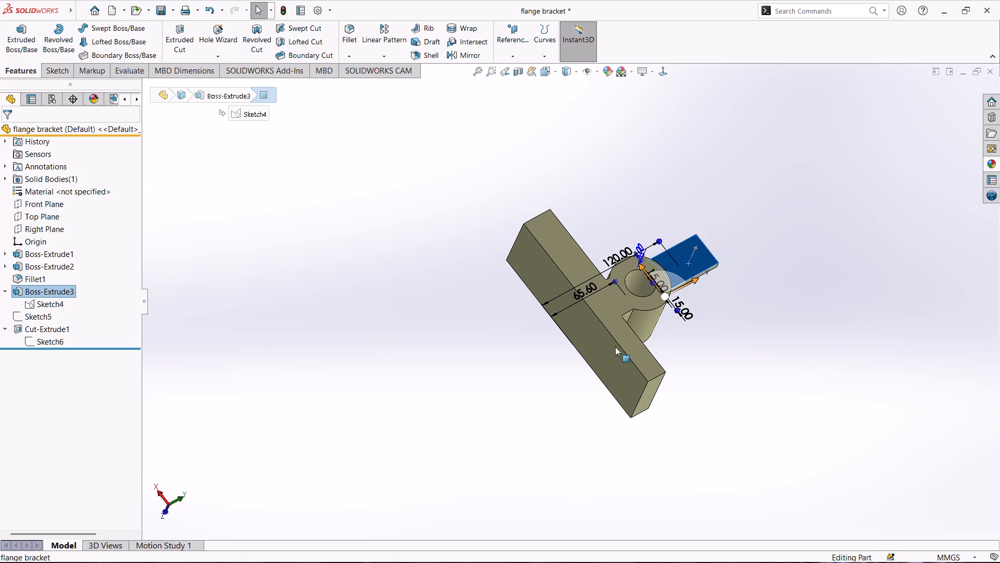
On the Front Plane, sketch a 3 Point Arc Slot from the upright's top-edge midpoint to the thinner base arm, centreline radius about 68 mm, width about 35 mm.
left_click(43, 226)
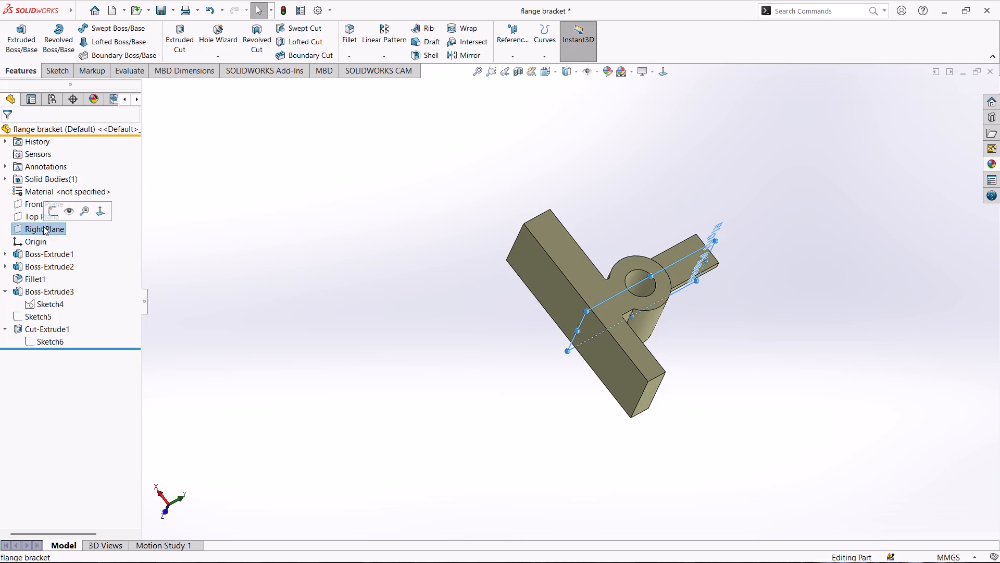
left_click(33, 206)
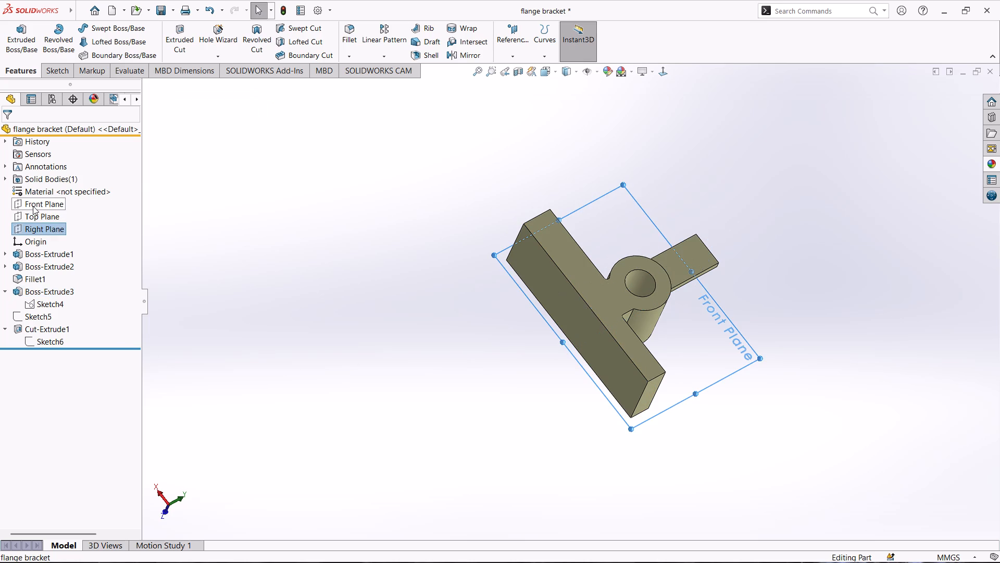
left_click(45, 190)
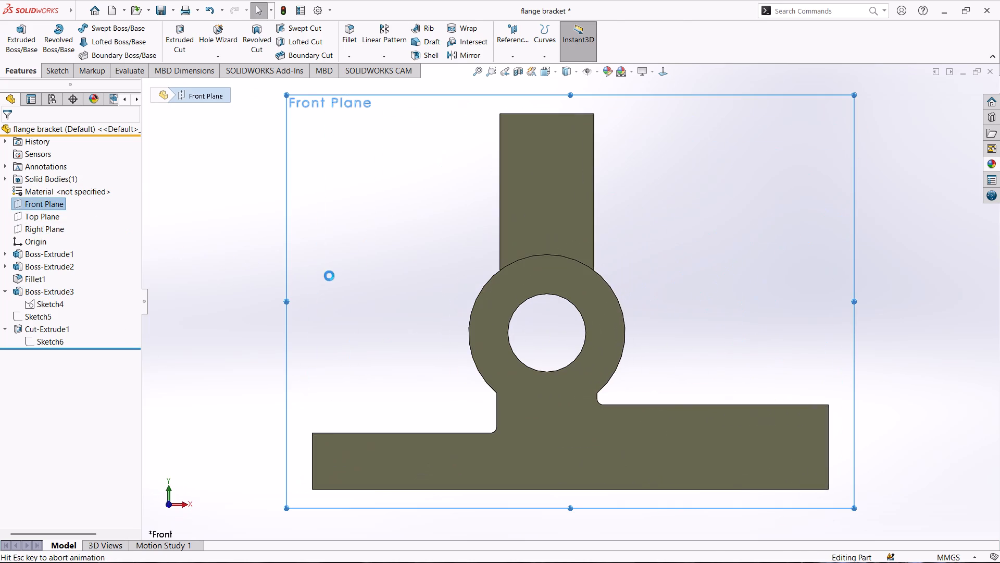
left_click(662, 75)
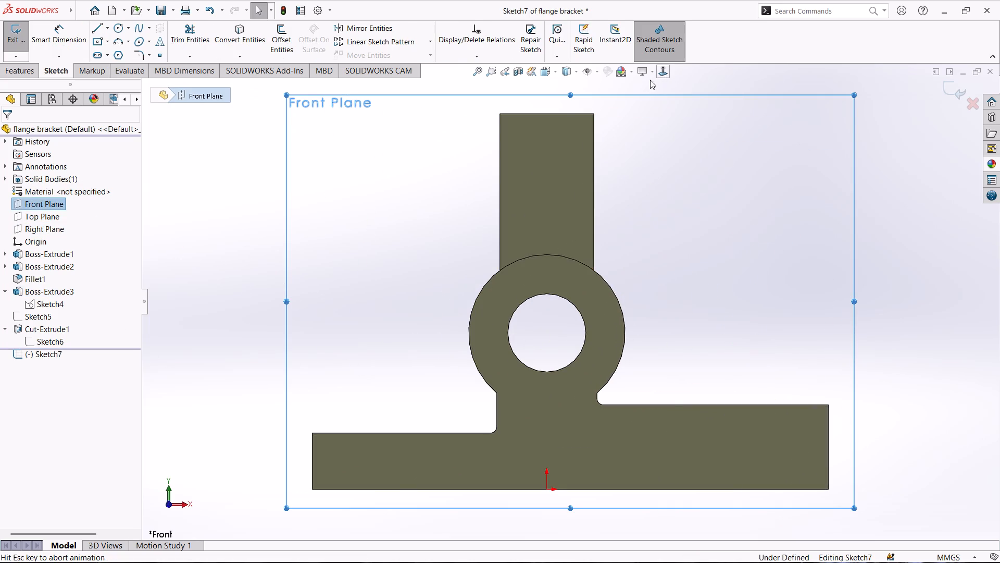
scroll(568, 290, "down", 2)
scroll(570, 291, "up", 5)
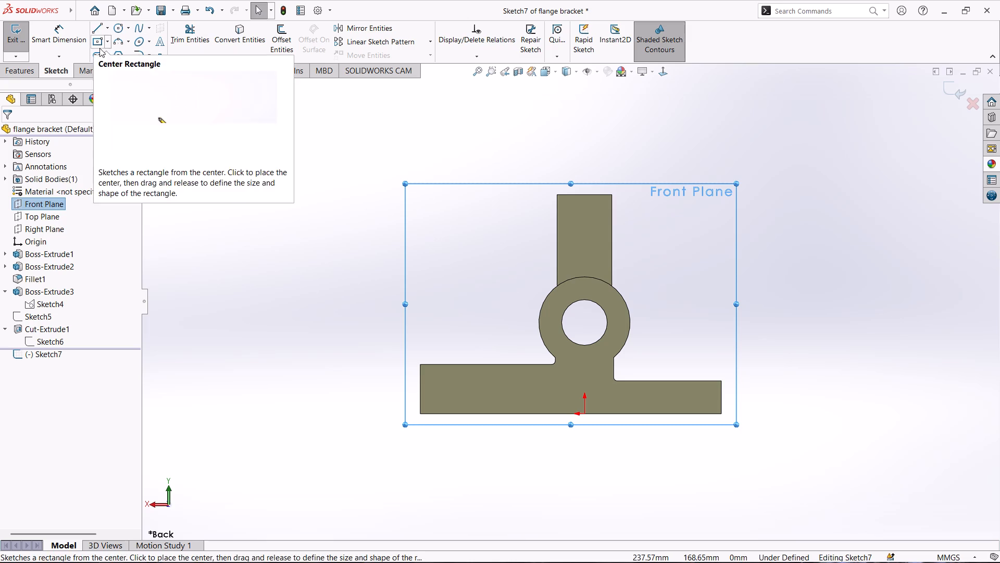
left_click(106, 57)
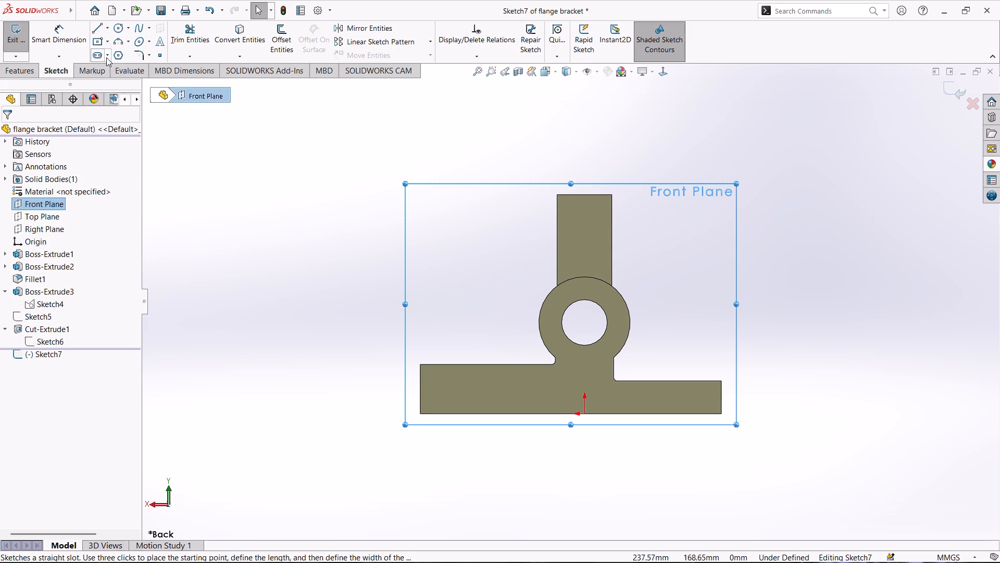
left_click(111, 94)
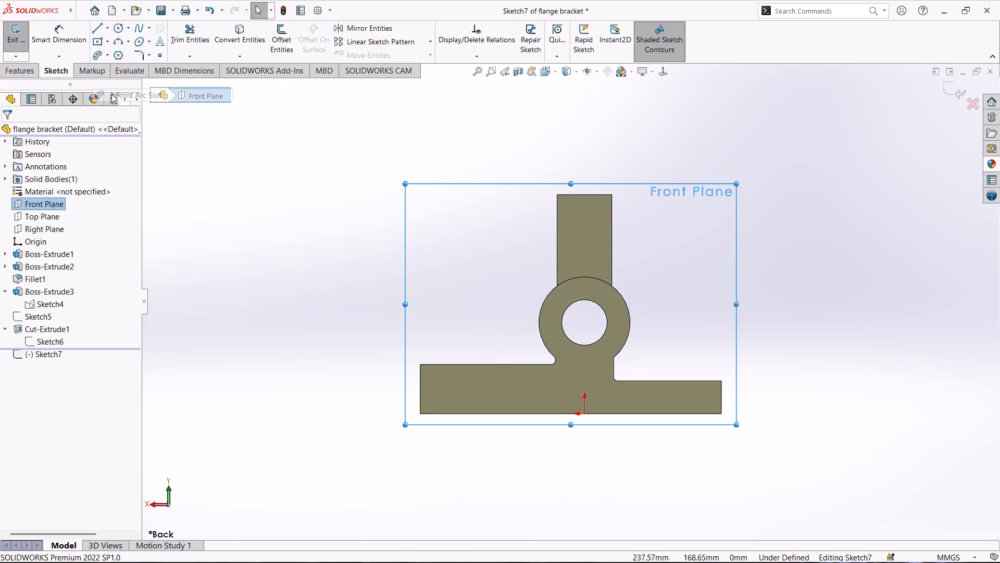
left_click(584, 195)
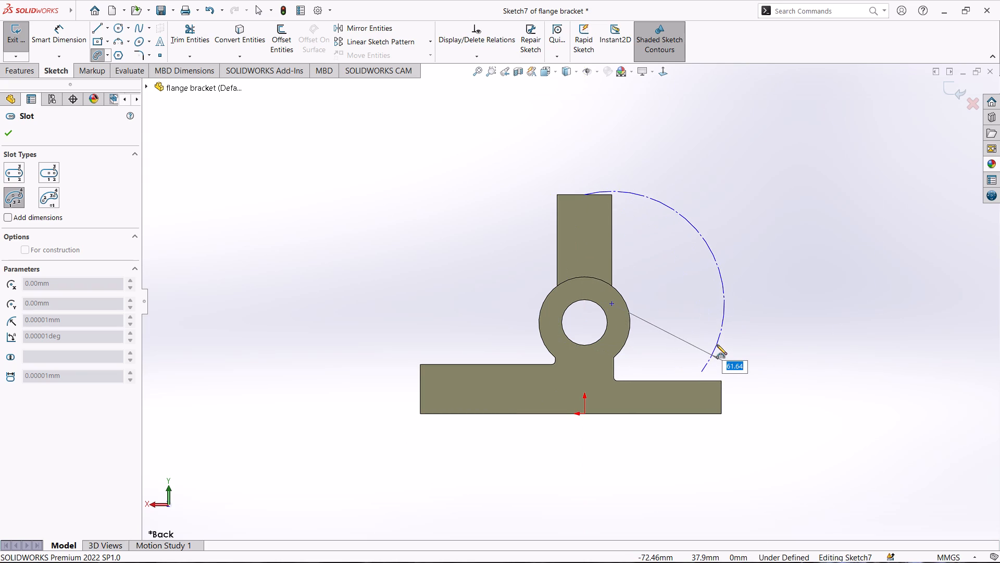
left_click(708, 283)
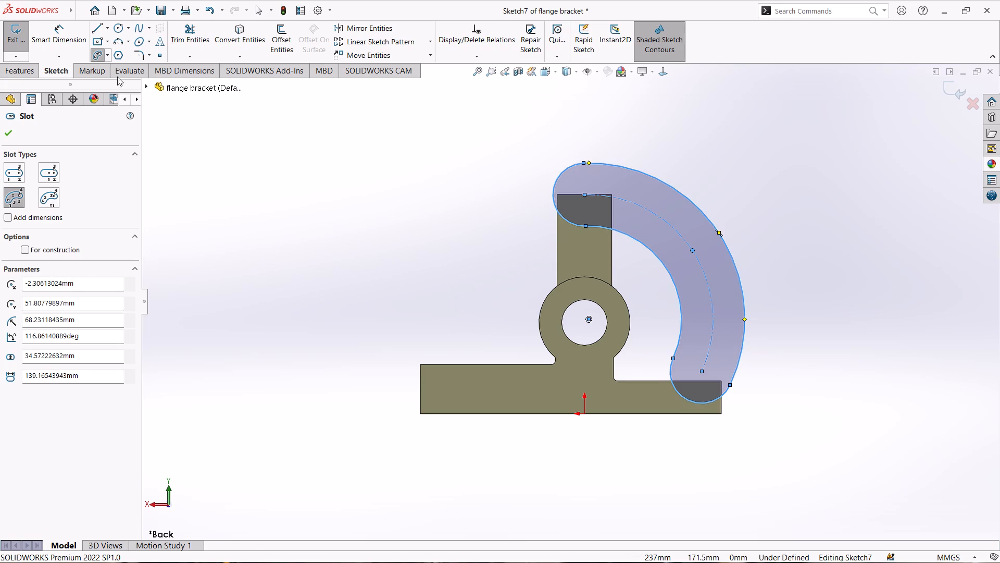
Dimension the radius of the slot's outer arc, keeping its size as drawn.
left_click(64, 34)
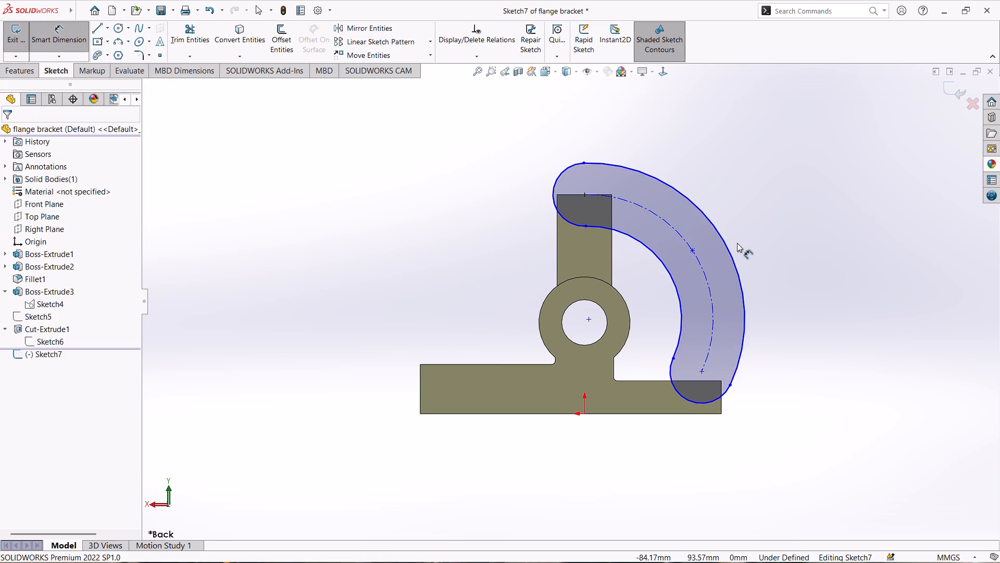
left_click(730, 251)
left_click(752, 214)
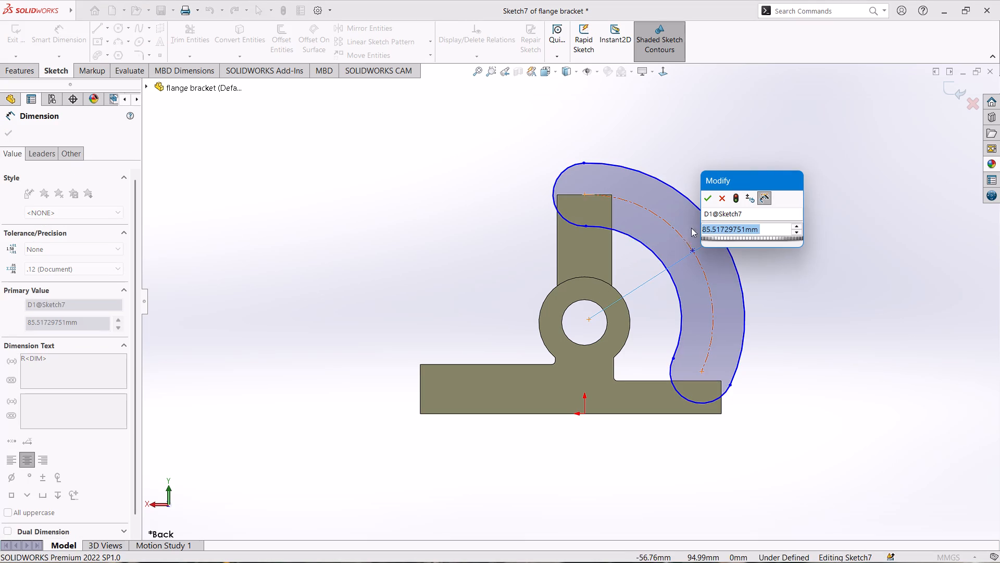
left_click(705, 203)
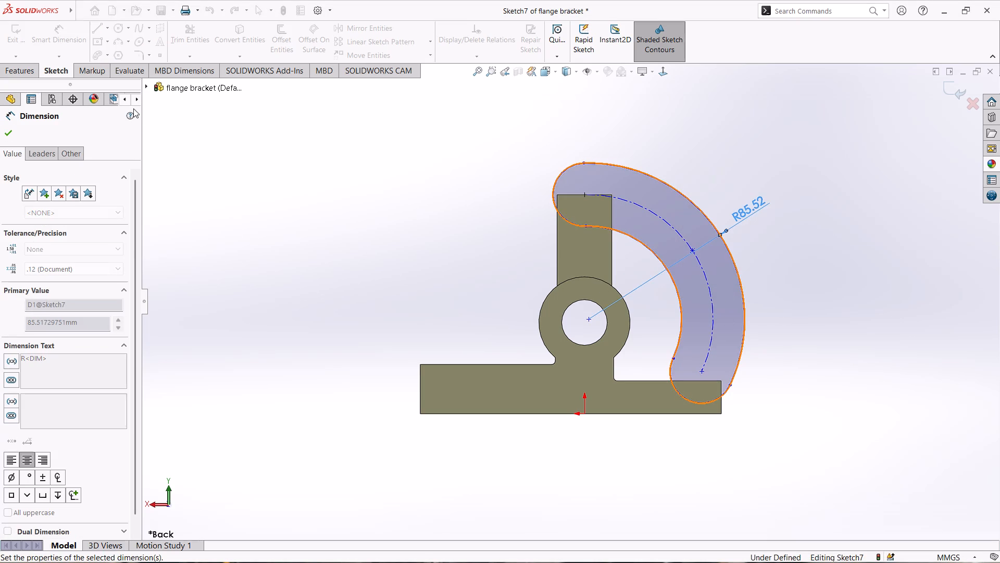
Dimension the horizontal distance from the origin to the centre of the slot's lower end.
left_click(61, 34)
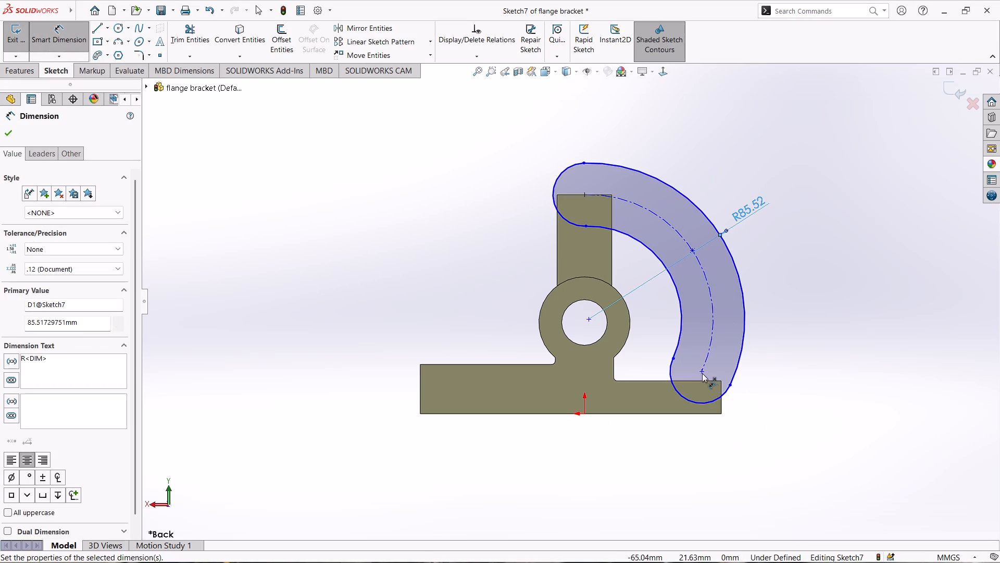
left_click(702, 373)
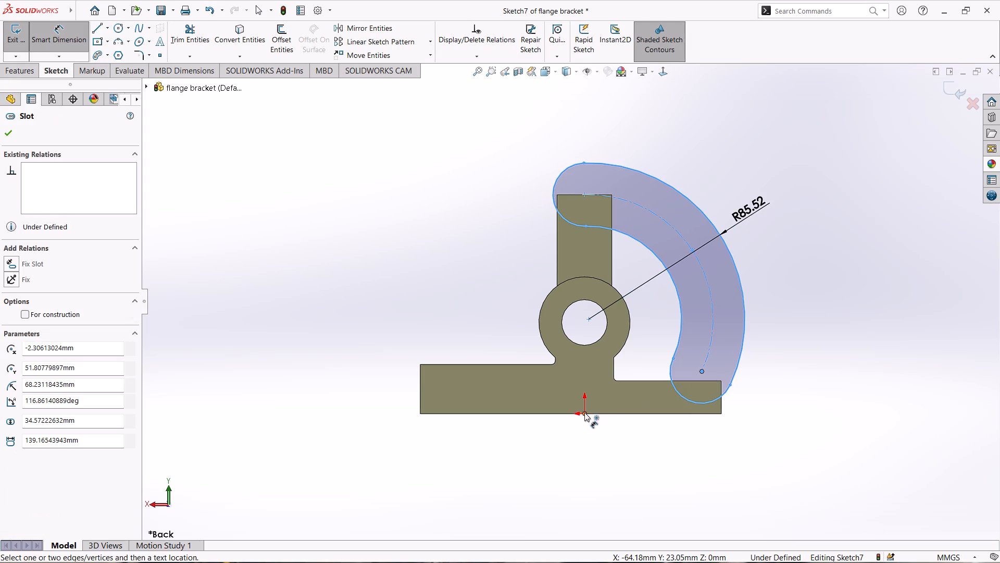
left_click(584, 412)
left_click(683, 454)
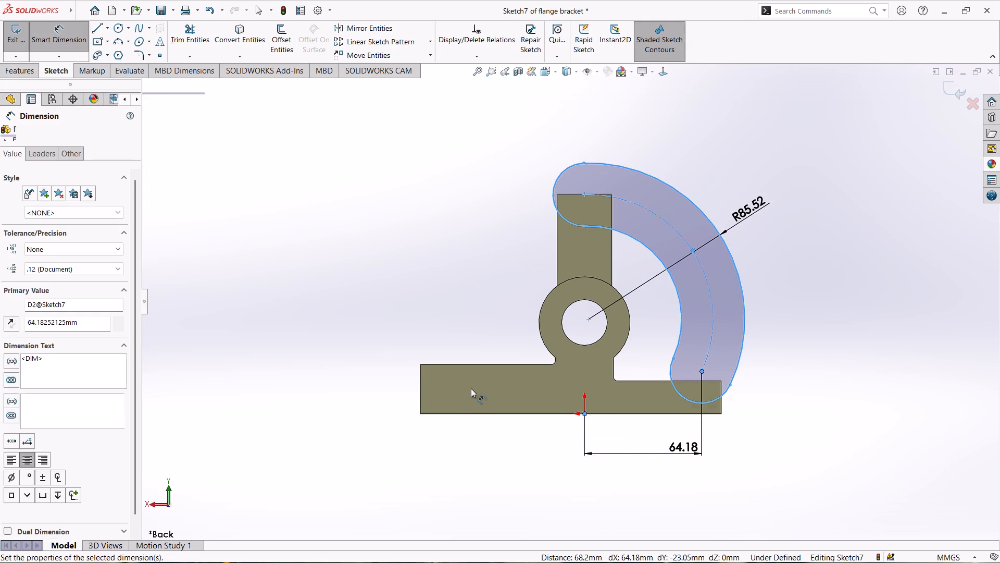
left_click(641, 440)
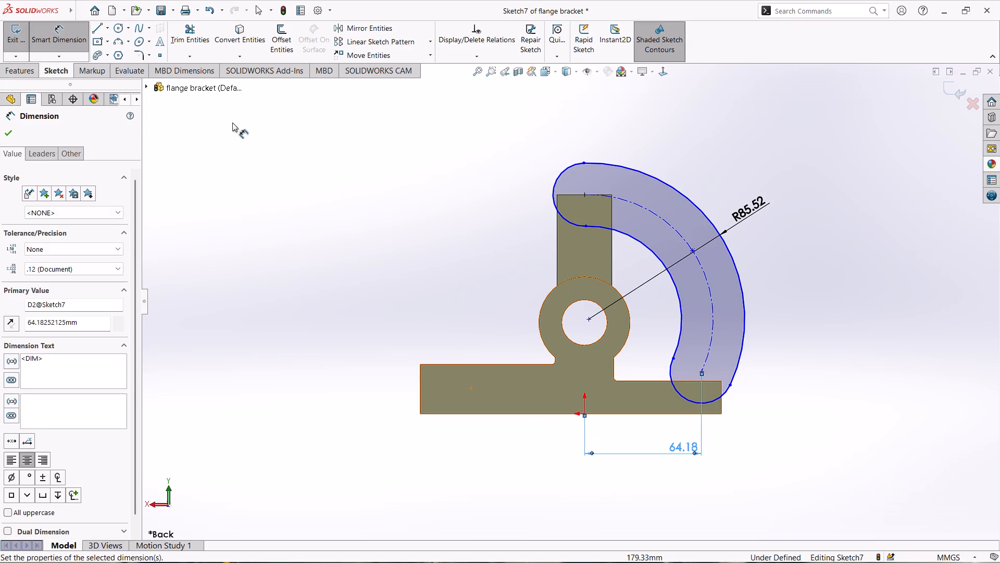
Dimension the radius of the slot's lower rounded end, keeping its size as drawn.
left_click(49, 33)
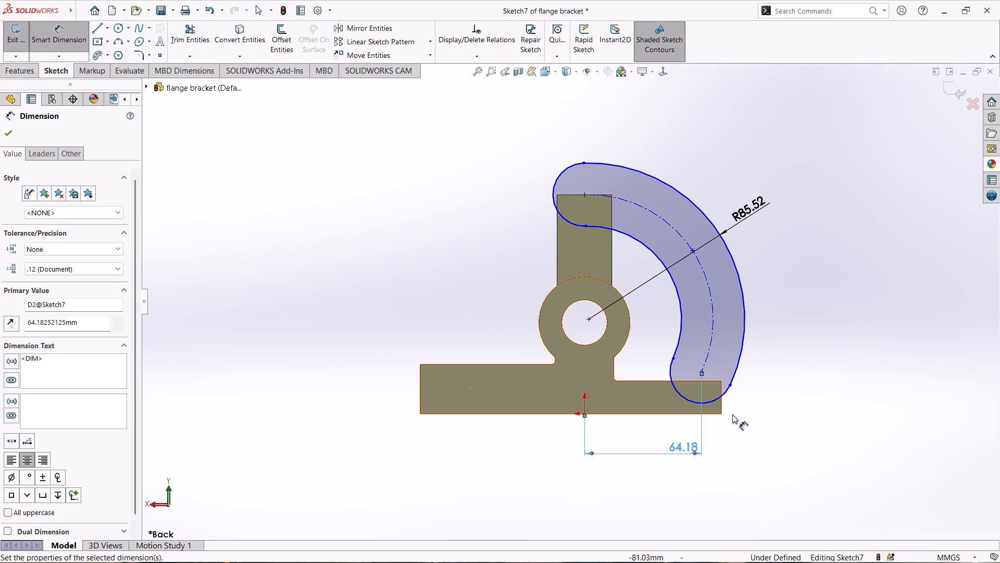
left_click(716, 398)
left_click(776, 420)
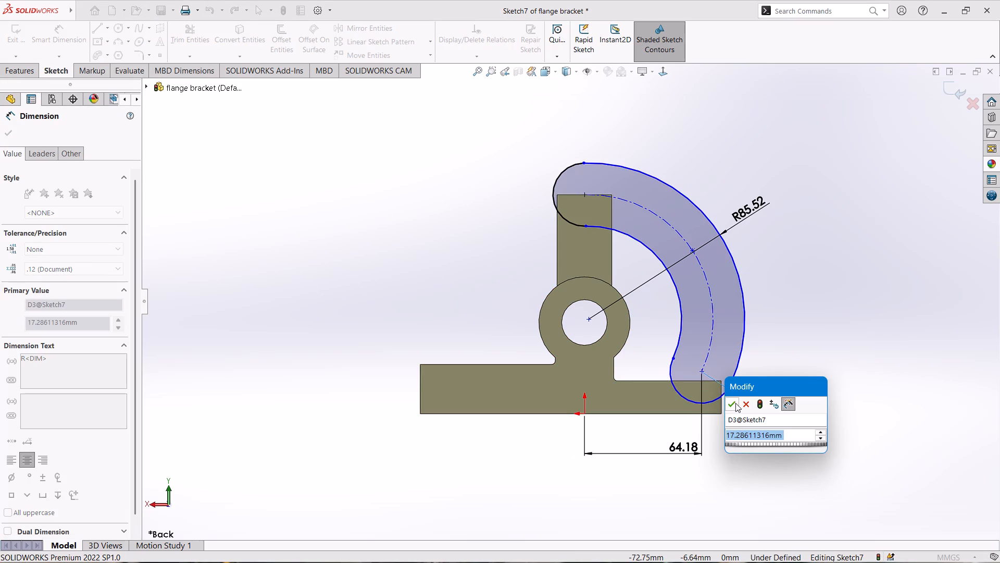
left_click(733, 404)
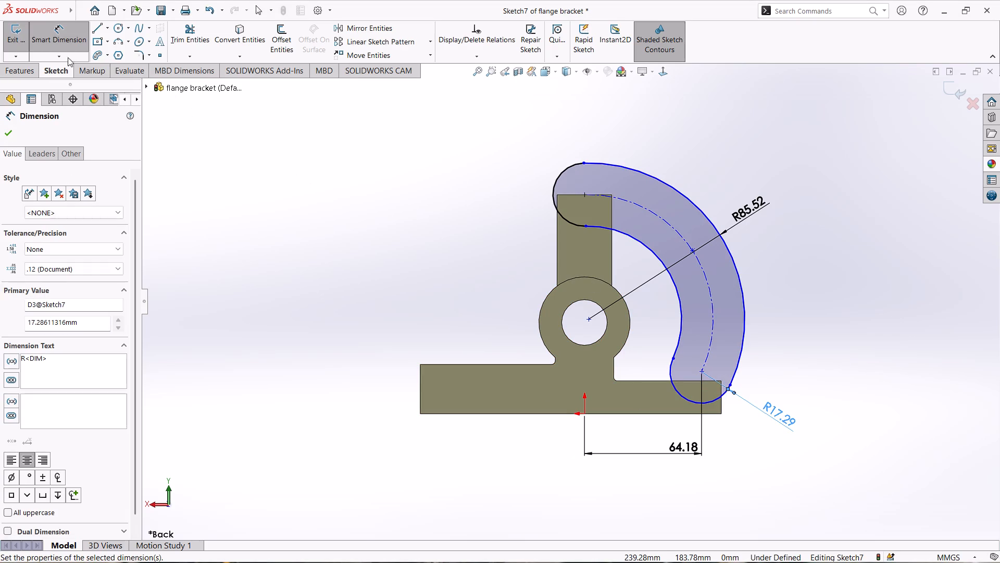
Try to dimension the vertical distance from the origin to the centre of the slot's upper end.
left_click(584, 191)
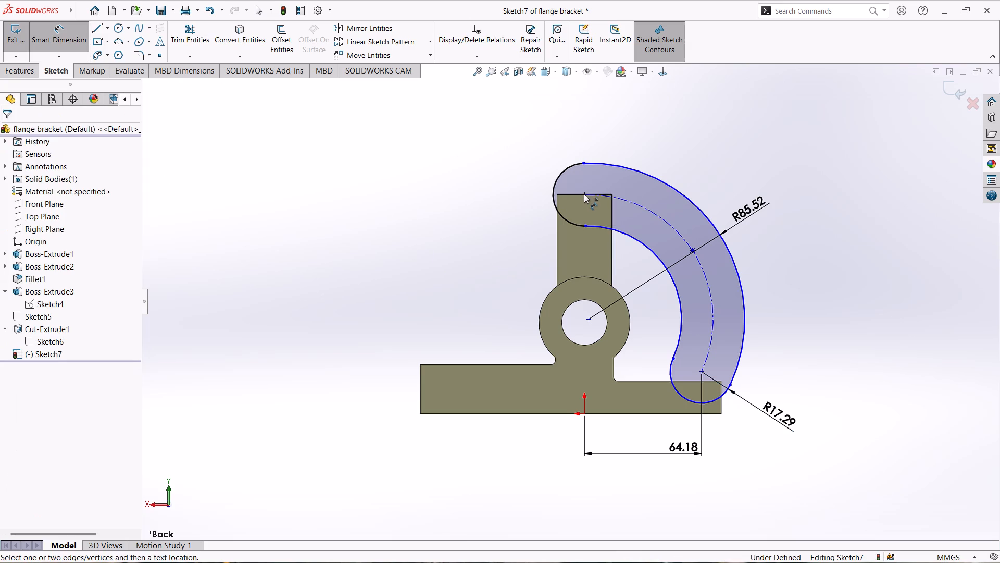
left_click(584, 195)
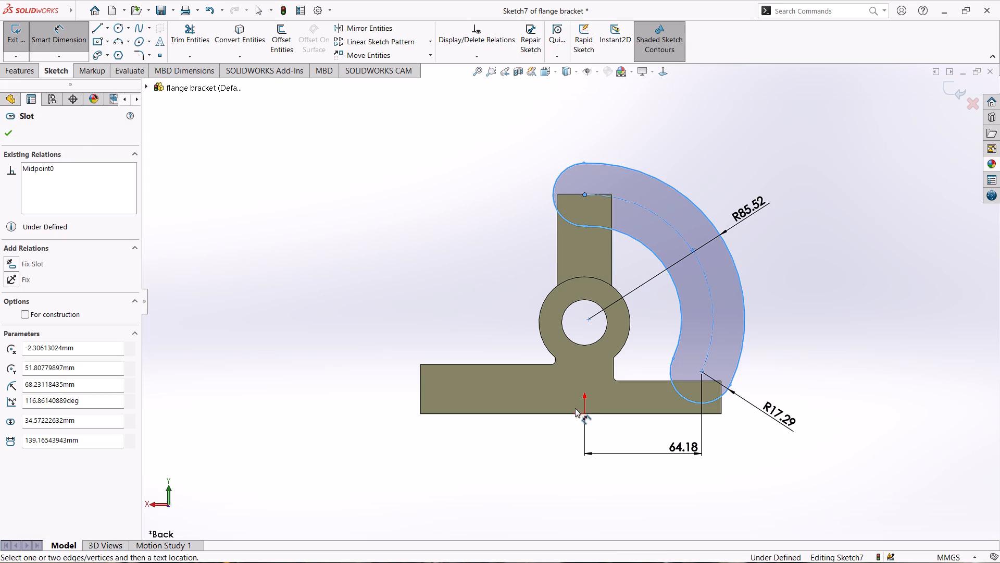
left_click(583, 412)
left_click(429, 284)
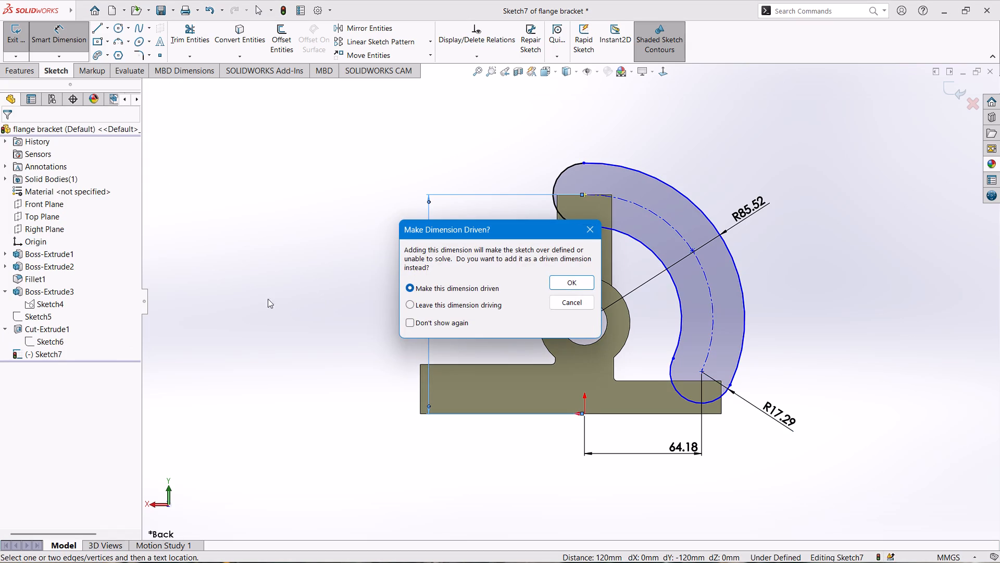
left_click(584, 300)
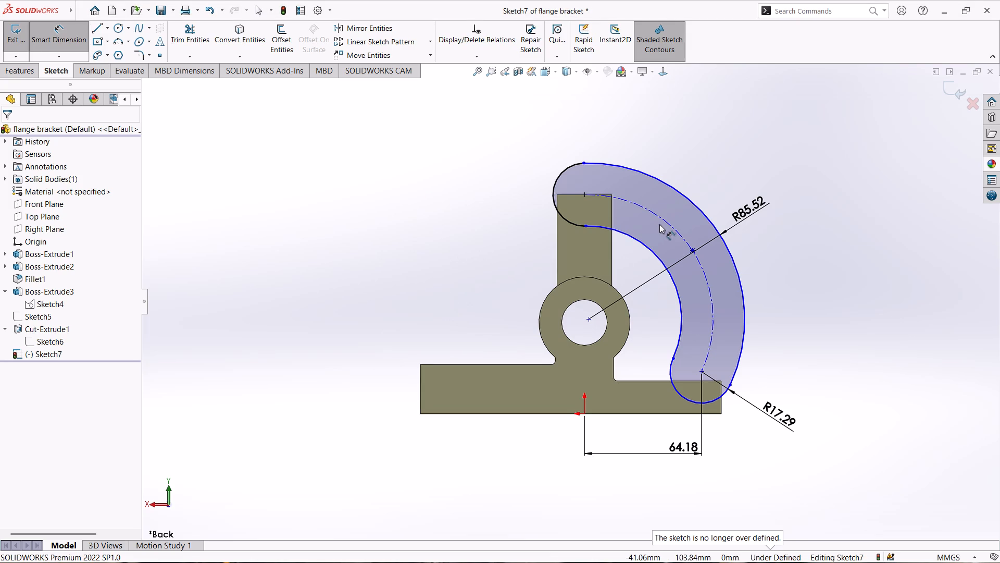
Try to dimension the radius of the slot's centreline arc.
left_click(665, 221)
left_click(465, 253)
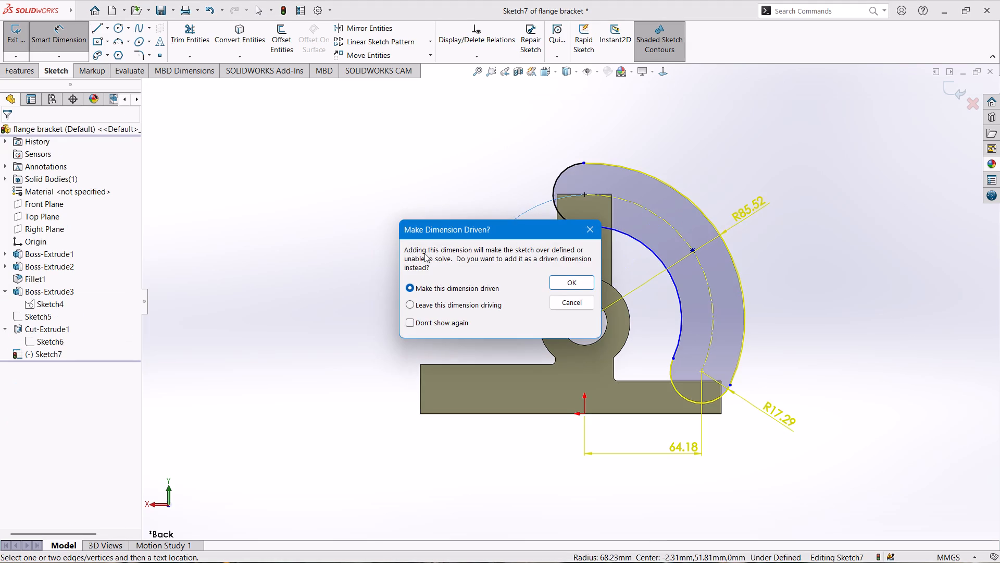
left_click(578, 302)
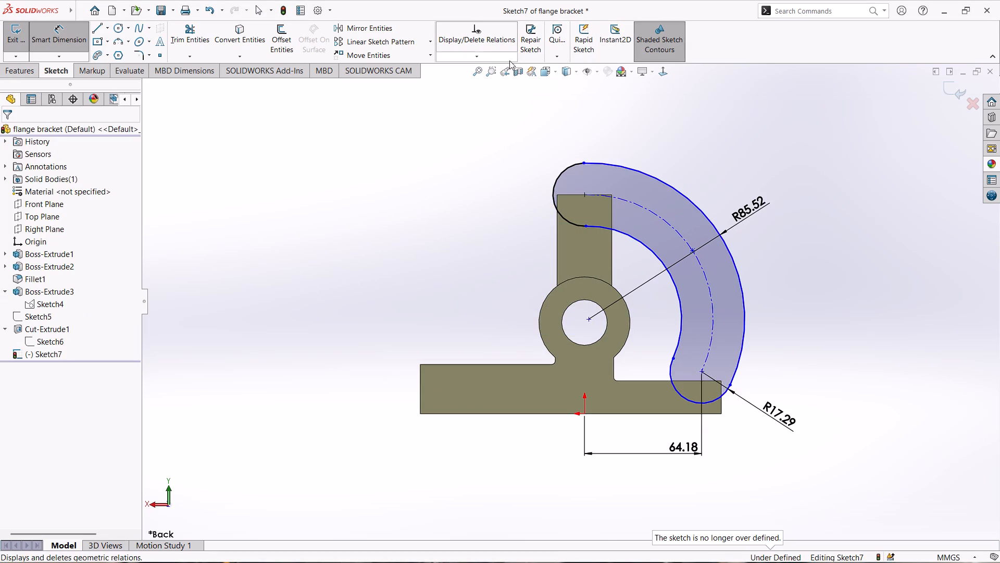
Fully define the arc slot sketch automatically, covering all entities with relations and dimensions.
left_click(486, 59)
left_click(478, 97)
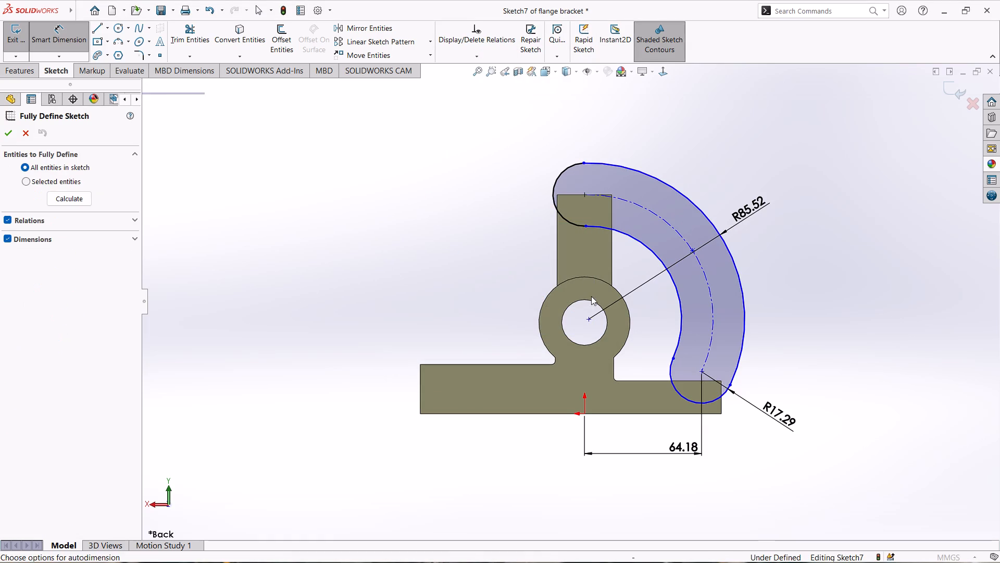
left_click(9, 132)
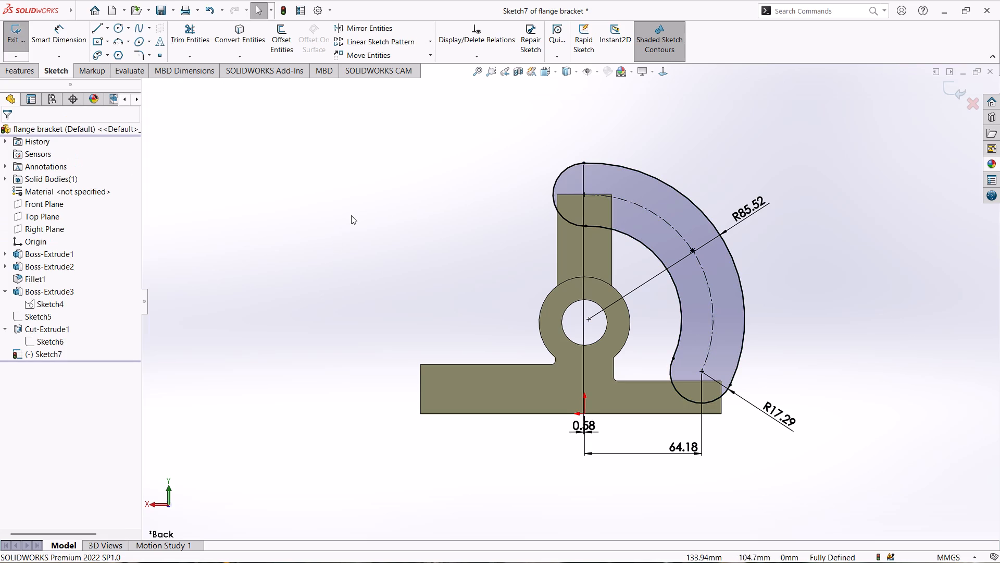
Examine from several angles how the arc slot sketch sits relative to the base, boss and upright.
middle_click_drag(351, 215, 404, 284)
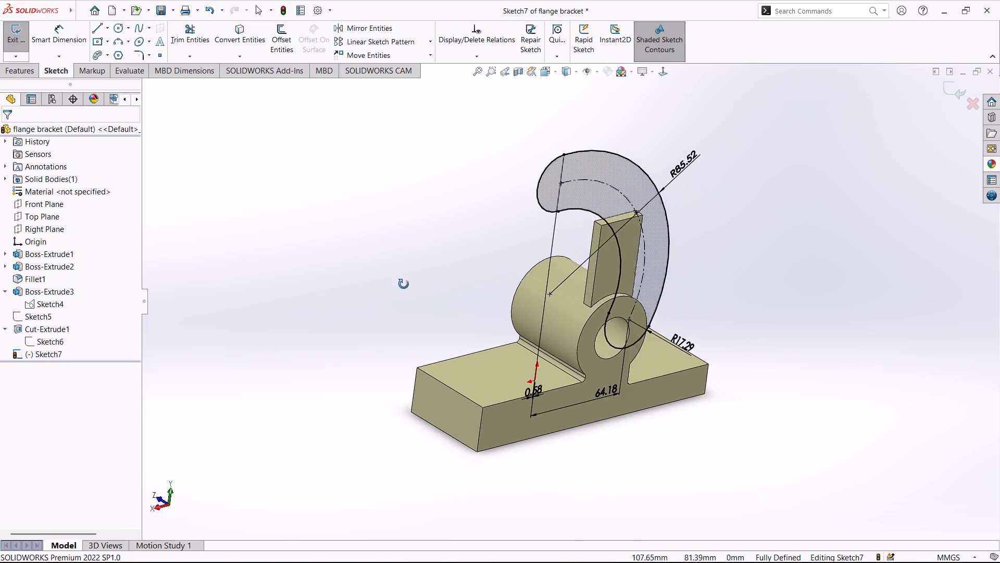
middle_click_drag(404, 284, 471, 341)
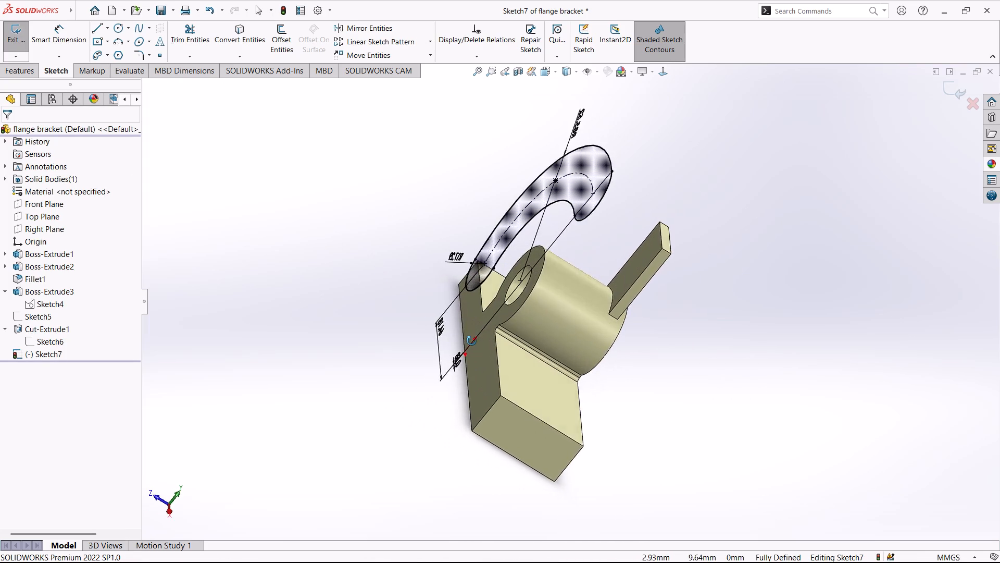
middle_click_drag(471, 341, 448, 323)
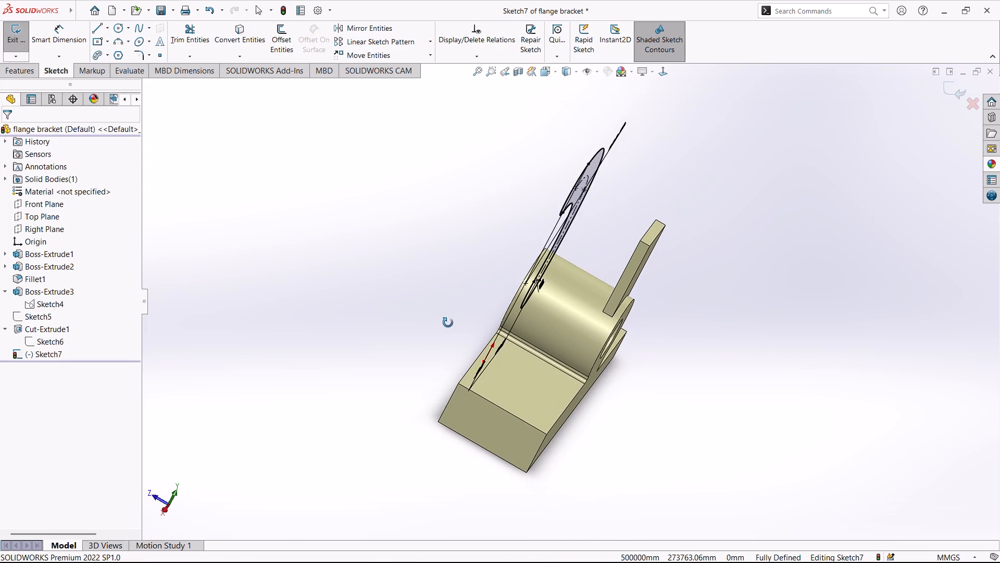
middle_click_drag(448, 323, 340, 277)
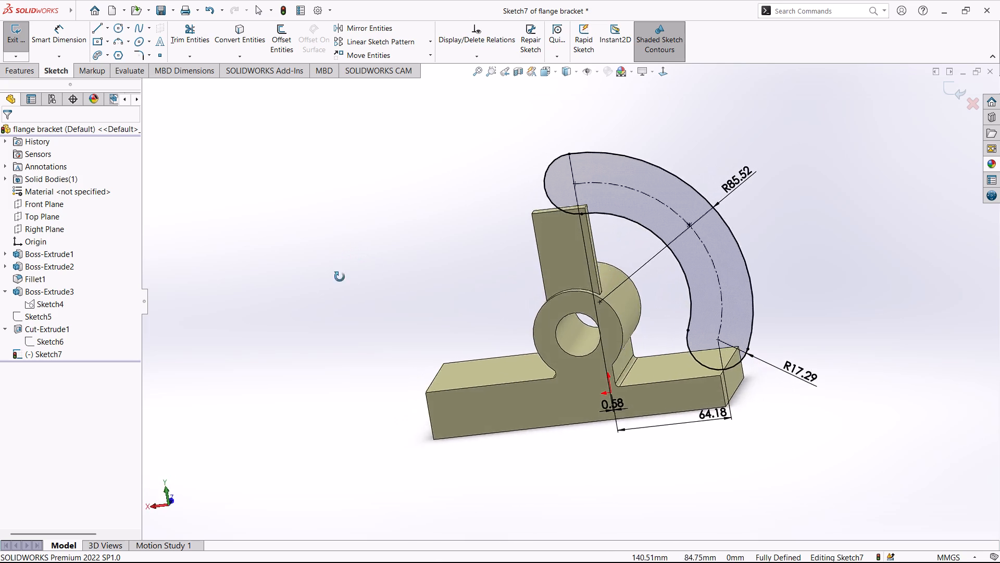
middle_click_drag(340, 277, 429, 312)
scroll(429, 312, "down", 1)
scroll(429, 312, "up", 2)
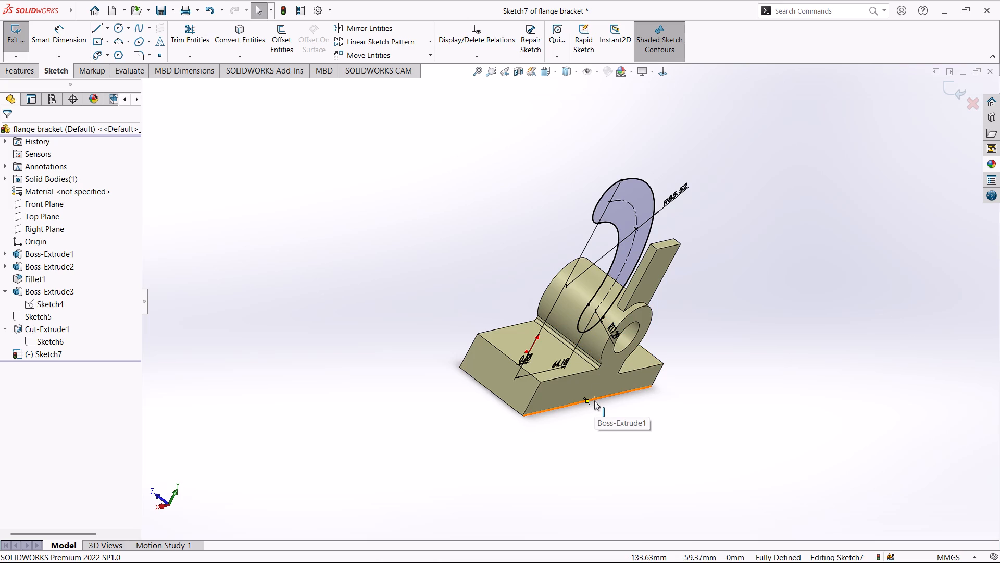
scroll(594, 394, "down", 1)
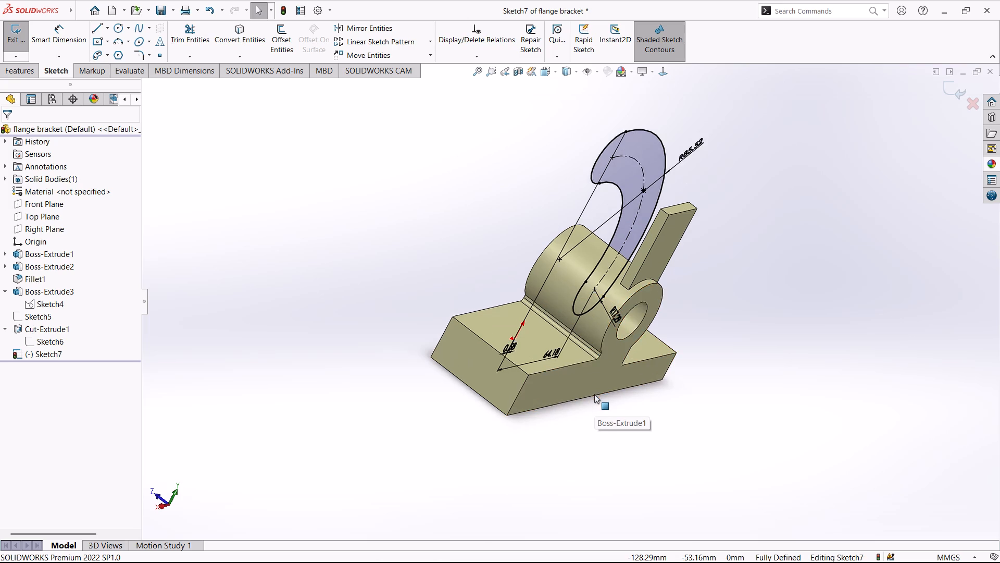
scroll(594, 394, "up", 2)
middle_click_drag(334, 207, 386, 270)
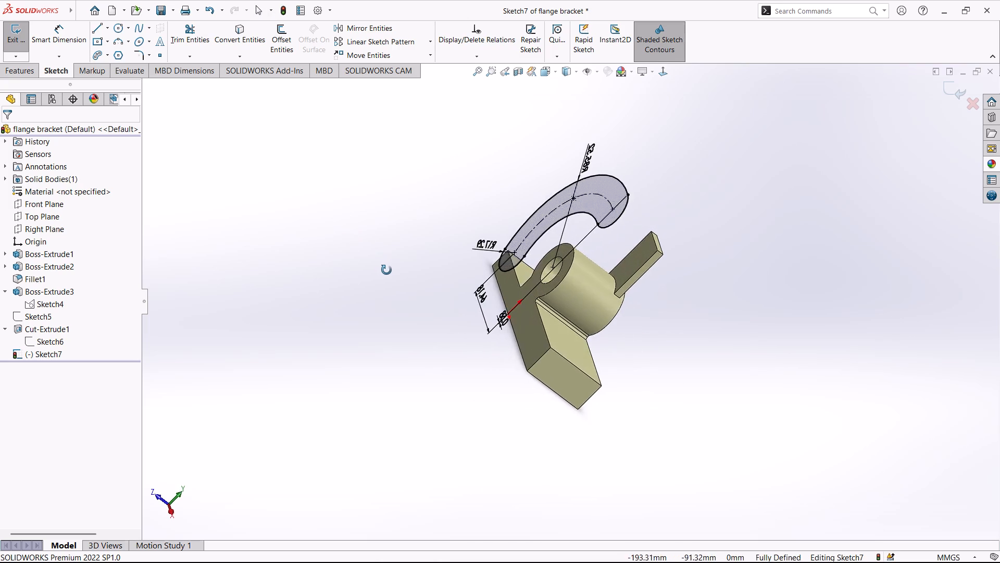
middle_click_drag(386, 270, 363, 277)
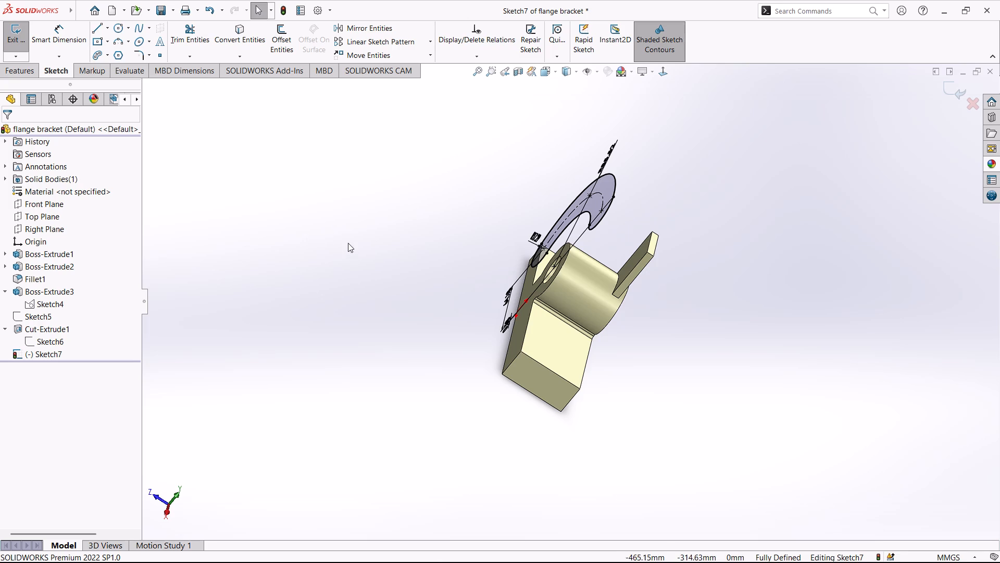
Exit the sketch and extrude the arc slot profile as a Blind boss of 56 mm in the reversed direction, merging the result.
left_click(16, 41)
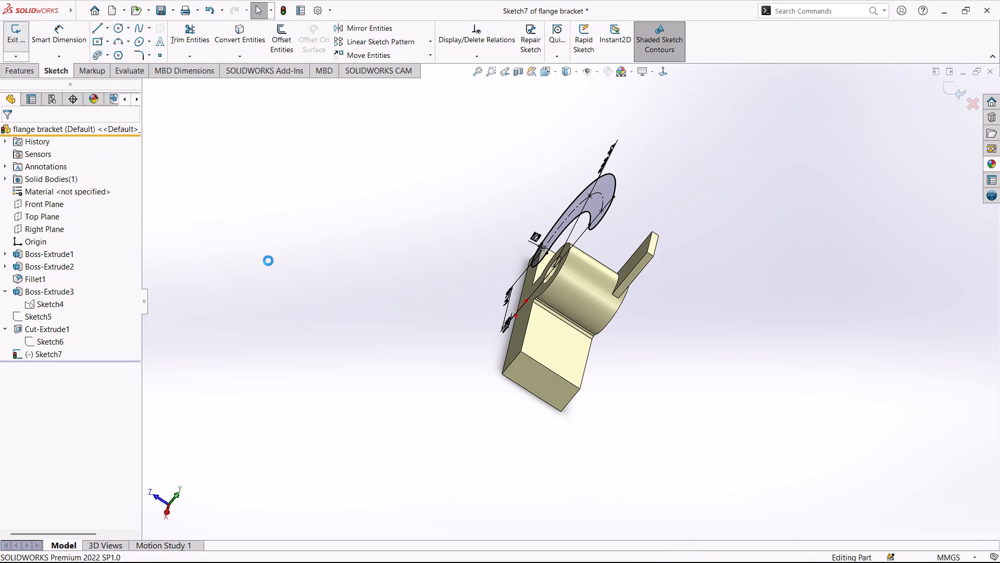
left_click(16, 47)
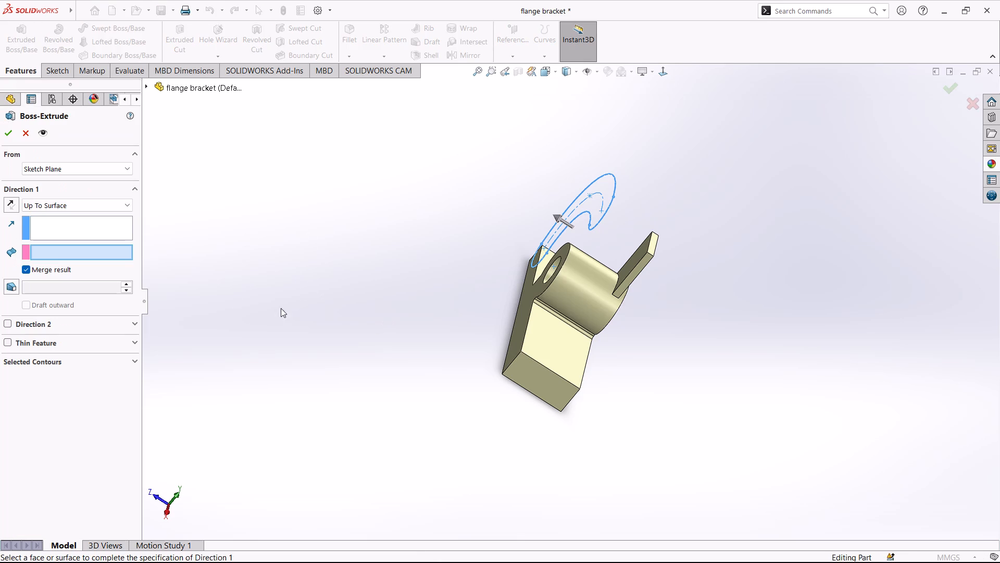
left_click(15, 203)
left_click(84, 211)
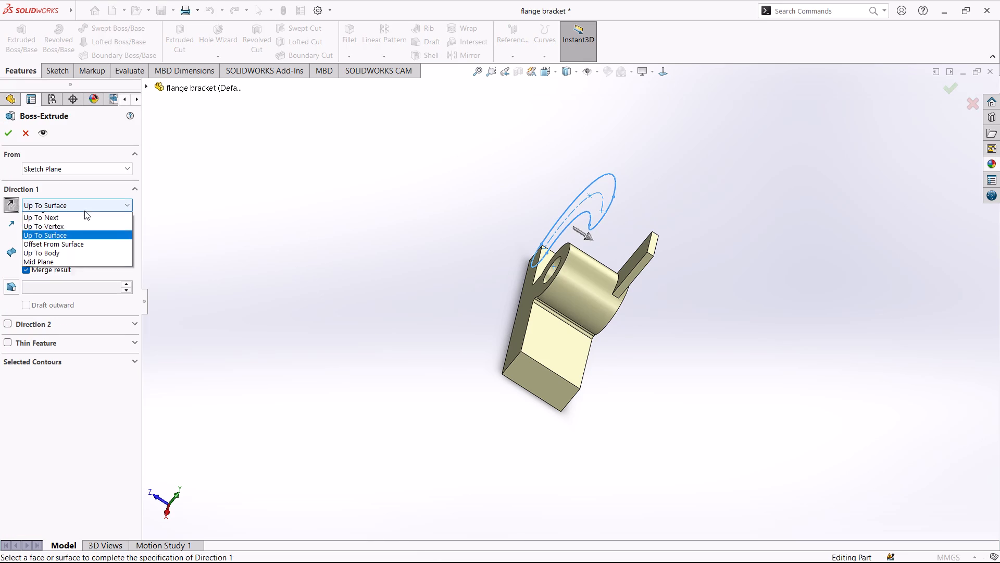
left_click(73, 218)
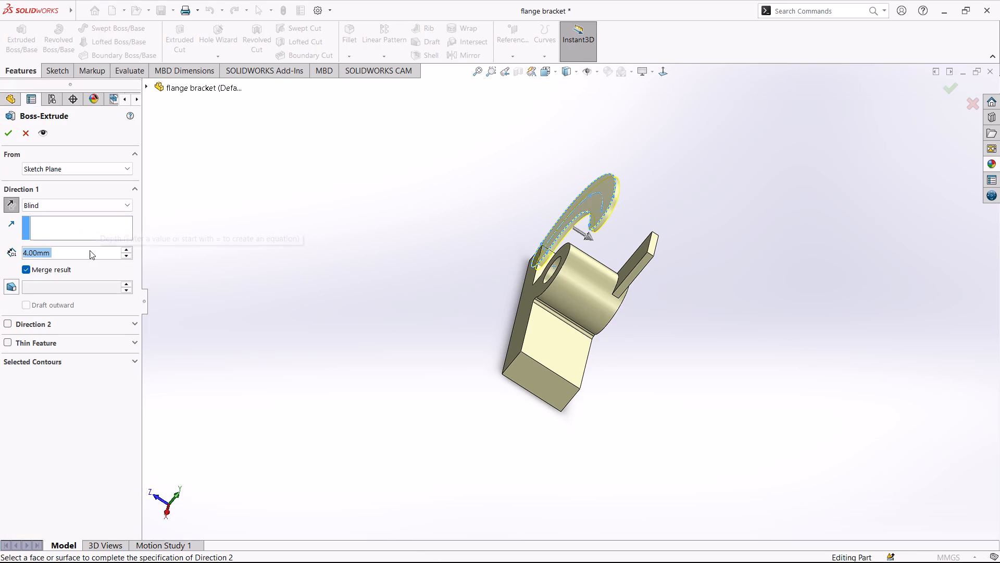
type("56")
key("Return")
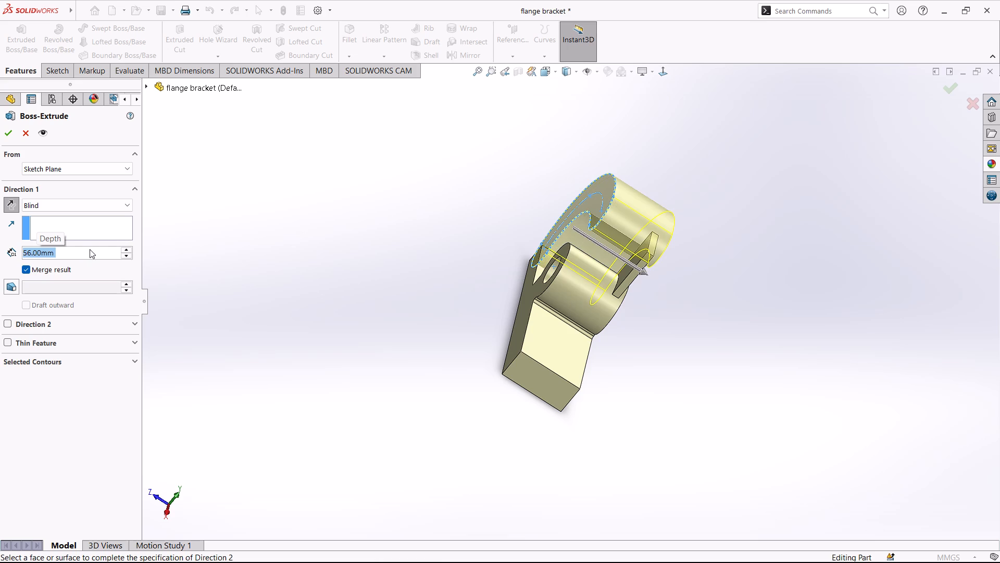
left_click(8, 136)
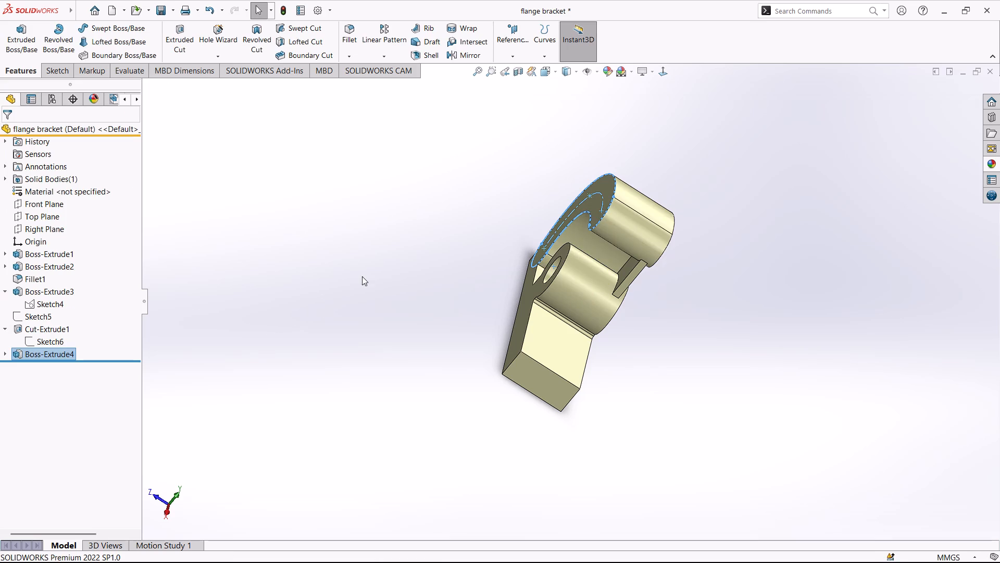
Inspect the extruded arc from several angles to check its depth against the base and boss faces.
scroll(362, 277, "down", 1)
scroll(362, 277, "up", 3)
middle_click_drag(716, 373, 605, 336)
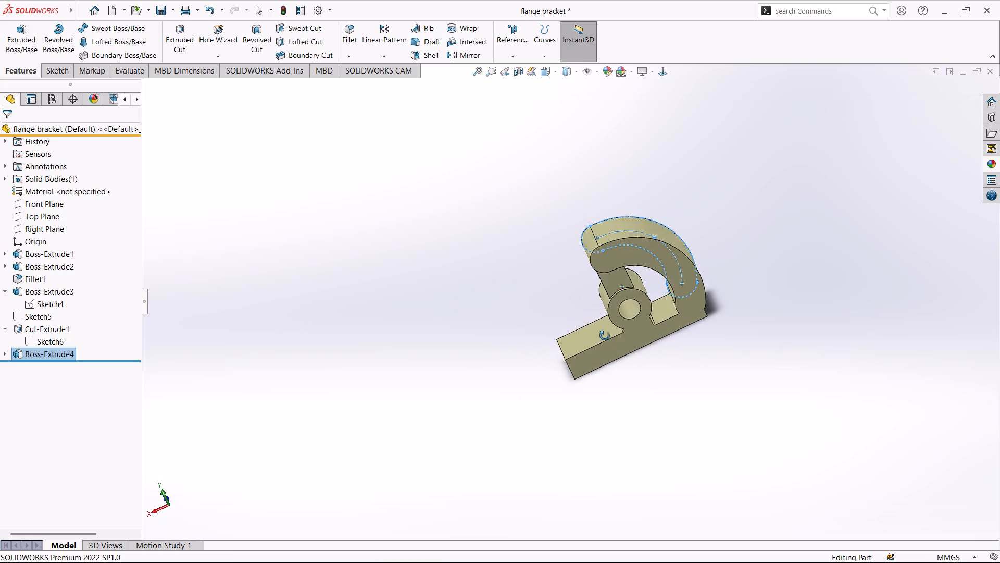
middle_click_drag(605, 336, 726, 389)
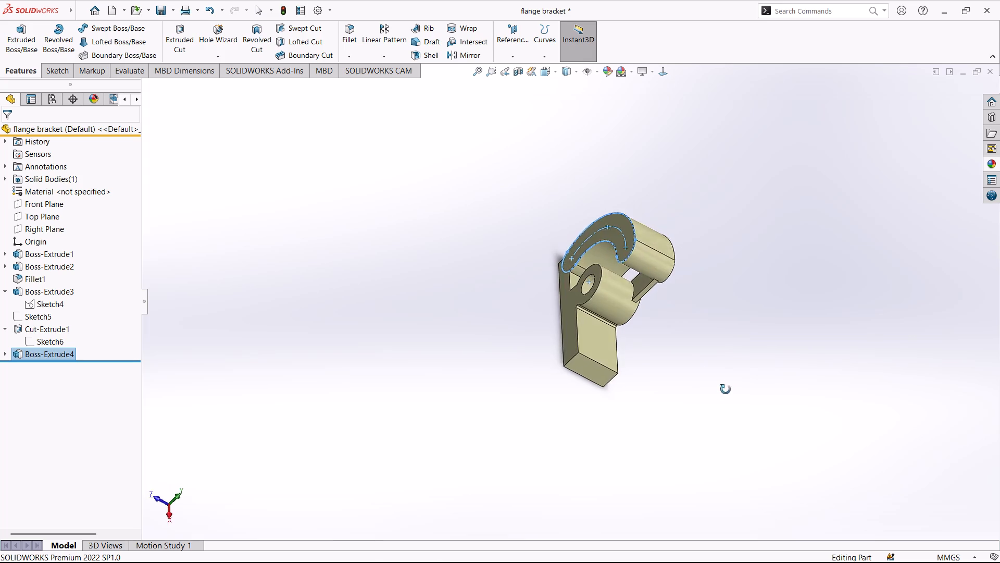
middle_click_drag(726, 389, 656, 347)
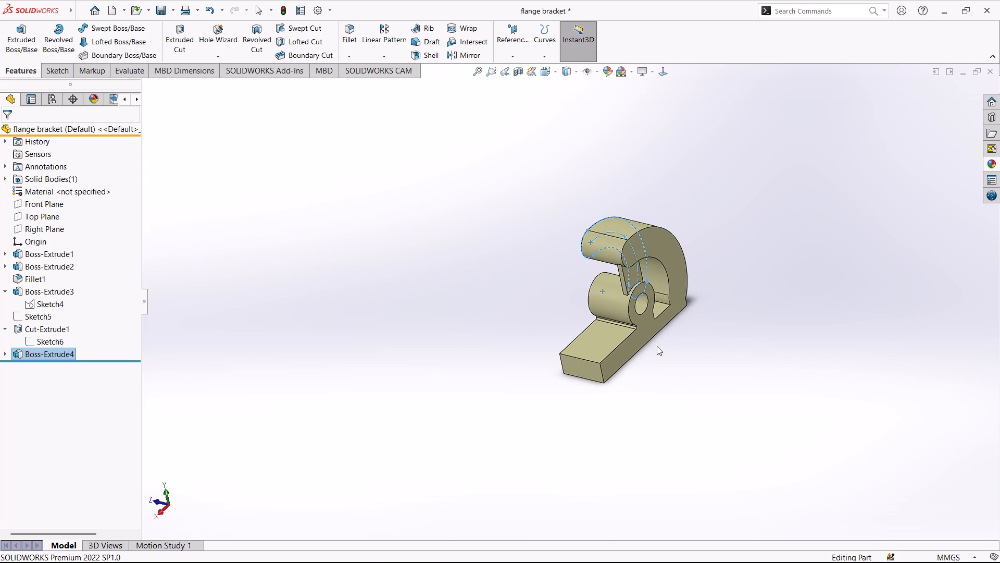
left_click(446, 386)
scroll(807, 333, "down", 1)
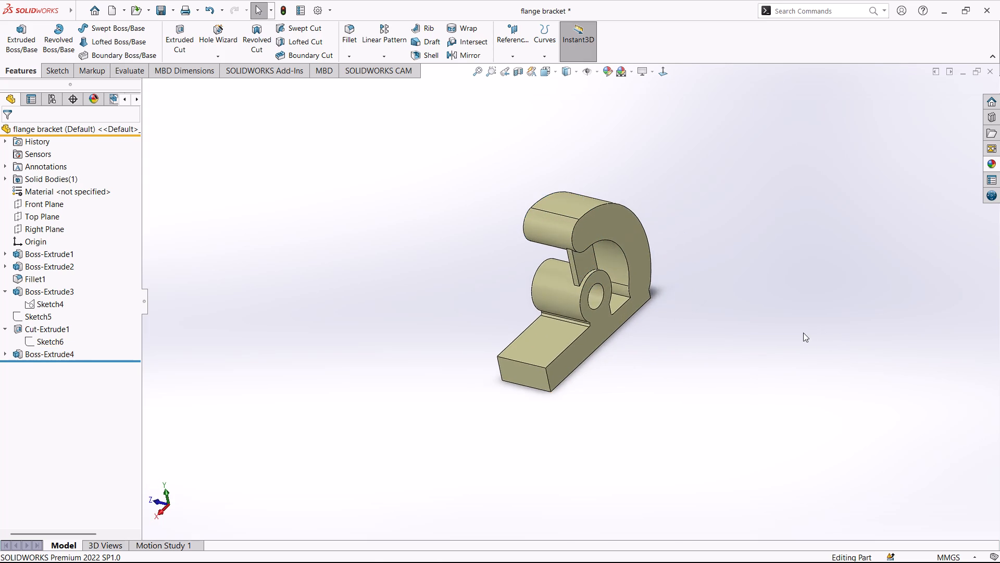
scroll(803, 333, "down", 1)
scroll(785, 332, "up", 1)
middle_click_drag(742, 328, 623, 271)
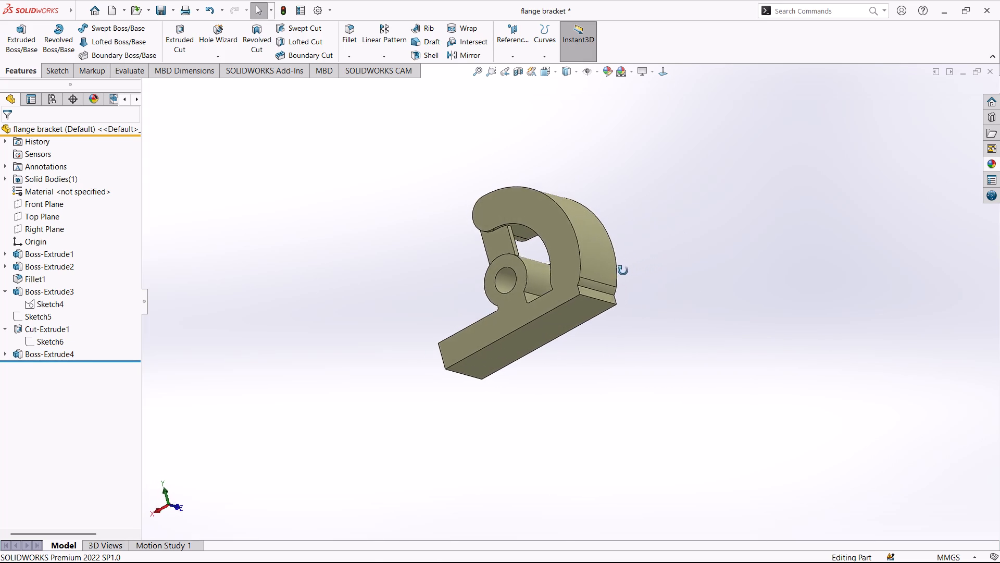
middle_click_drag(623, 271, 648, 315)
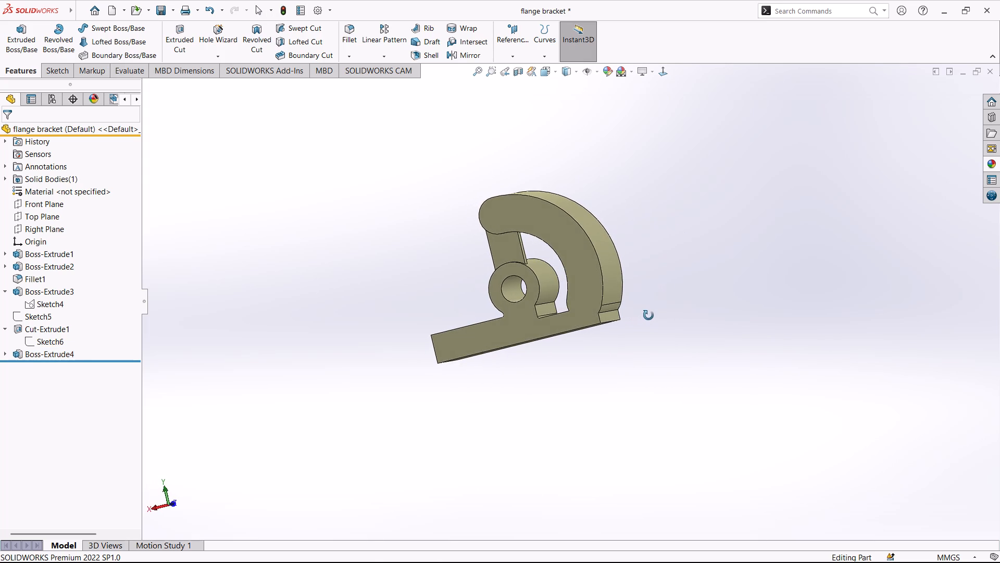
middle_click_drag(648, 315, 758, 354)
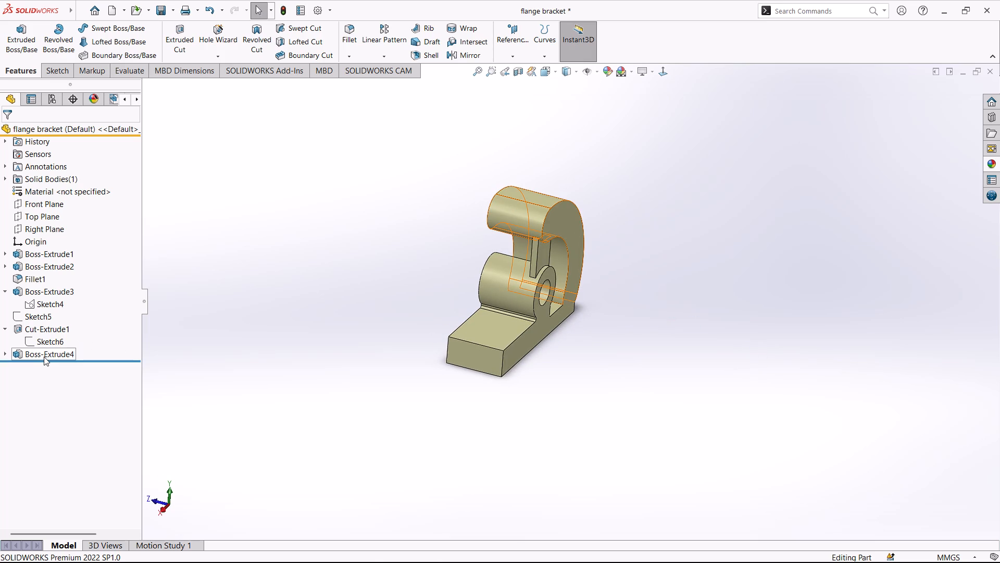
Edit the arc-shaped extrusion and set its blind depth to 58 mm.
left_click(45, 355)
left_click(55, 328)
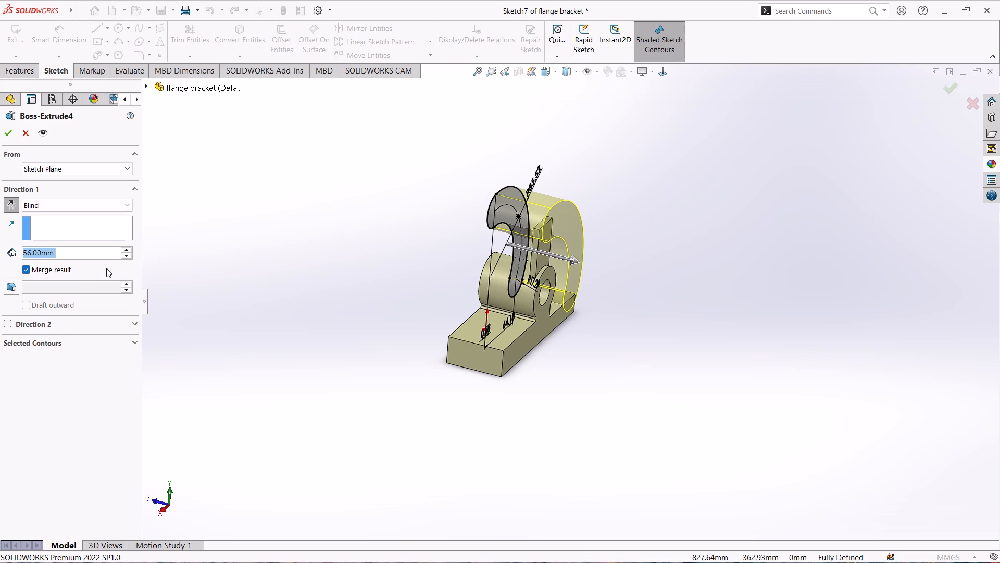
type("58")
key("Return")
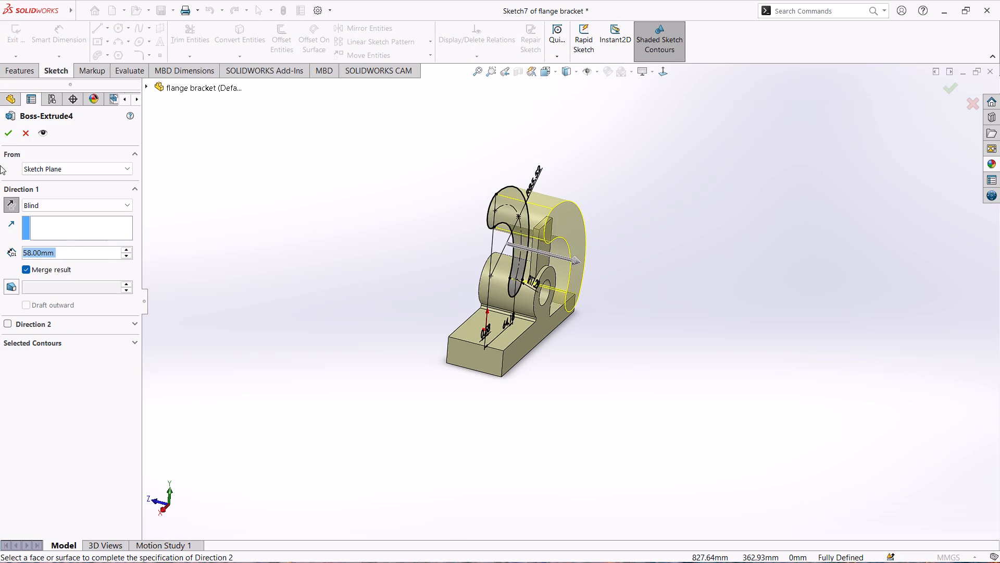
left_click(5, 131)
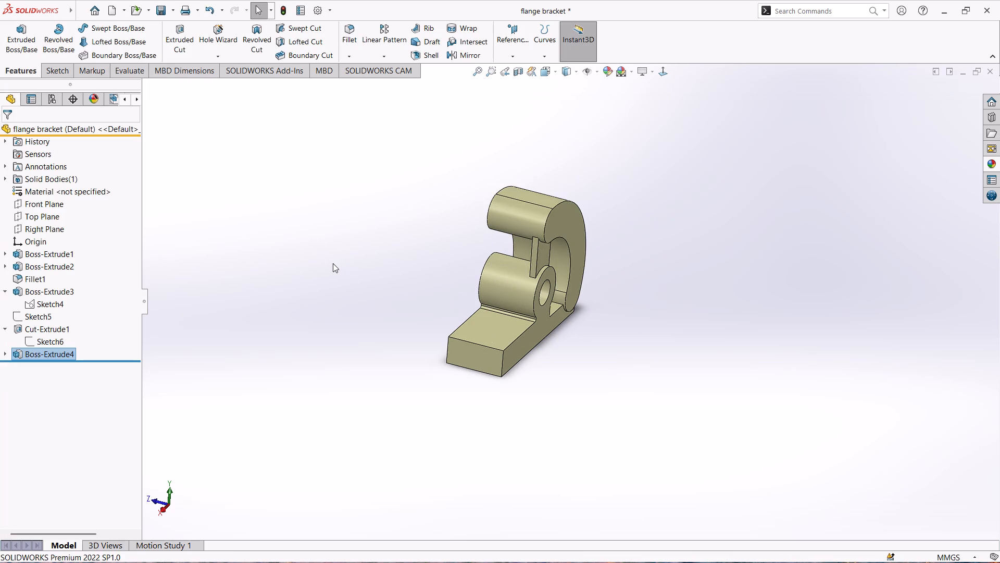
Make the slot sketch belonging to the arc-shaped extrusion visible on the model.
middle_click_drag(321, 258, 432, 342)
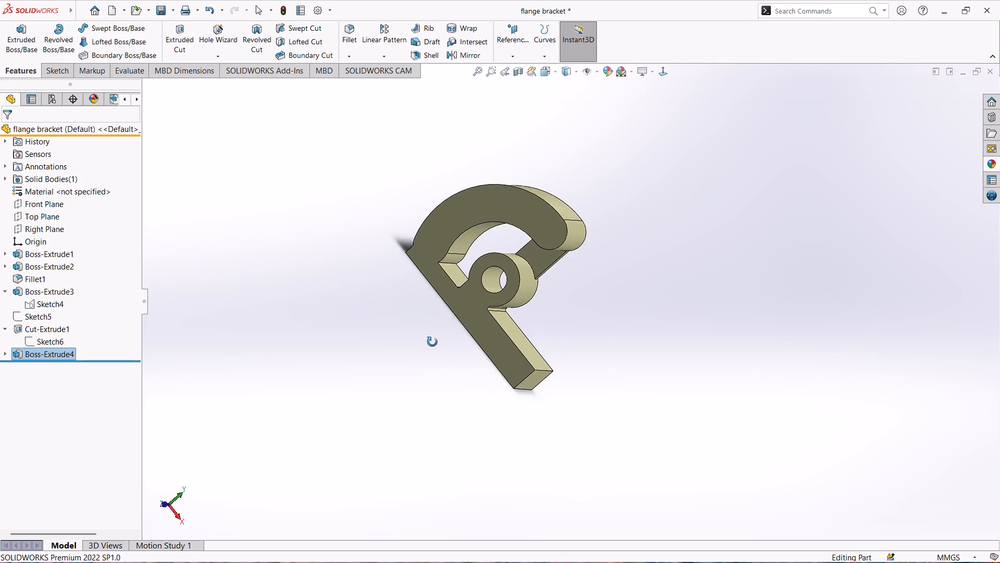
middle_click_drag(432, 342, 471, 457)
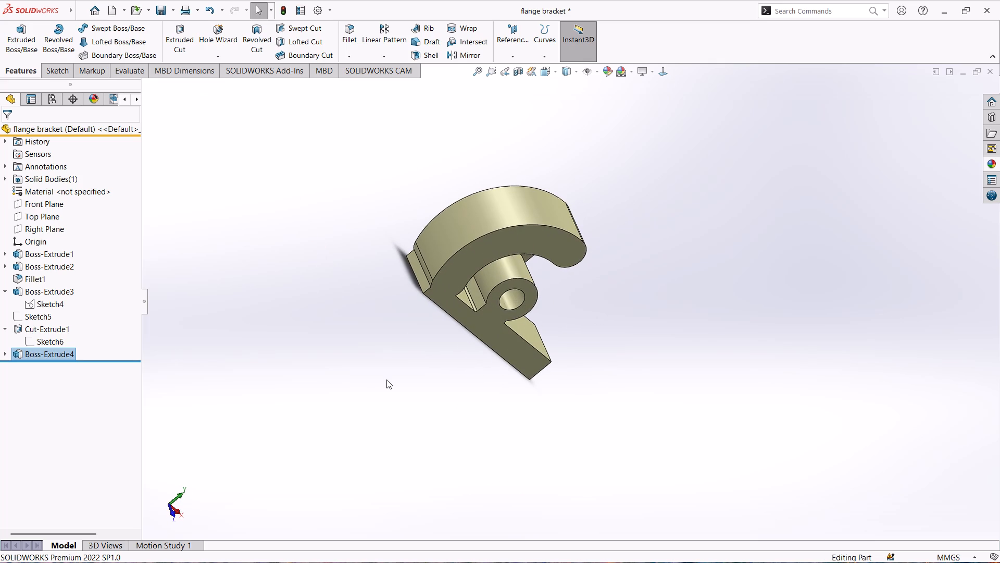
left_click(389, 377)
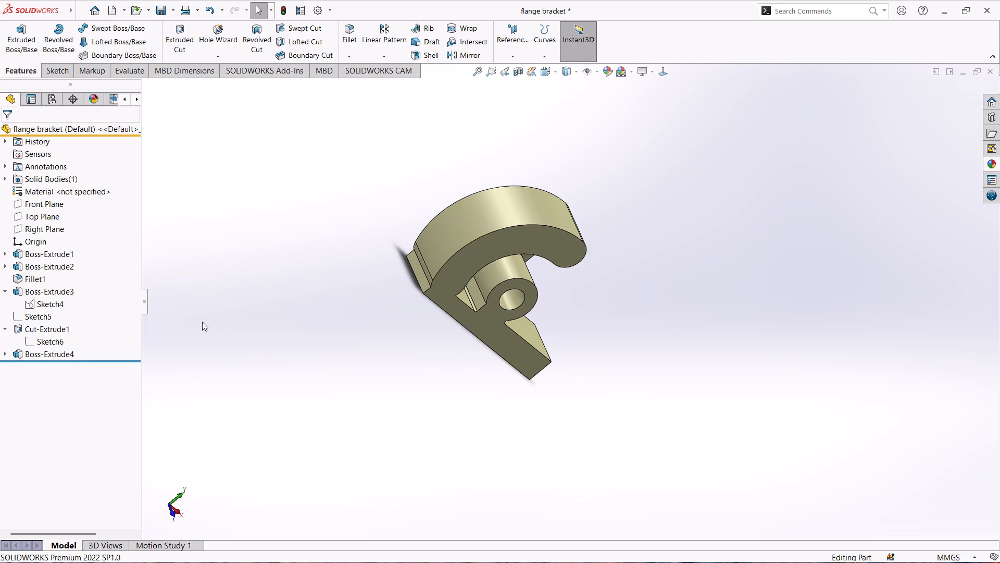
left_click(9, 355)
left_click(43, 366)
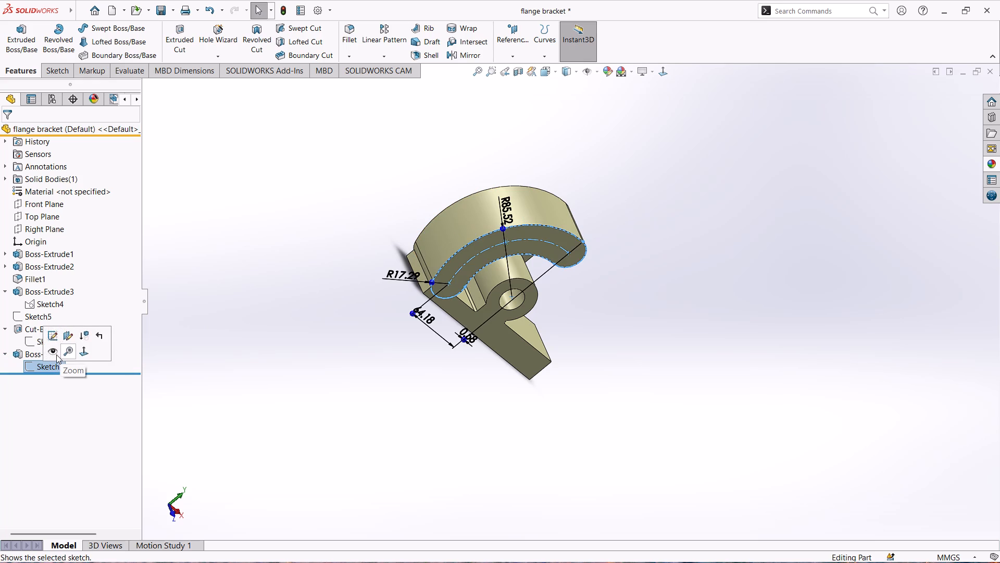
left_click(56, 354)
scroll(489, 273, "down", 2)
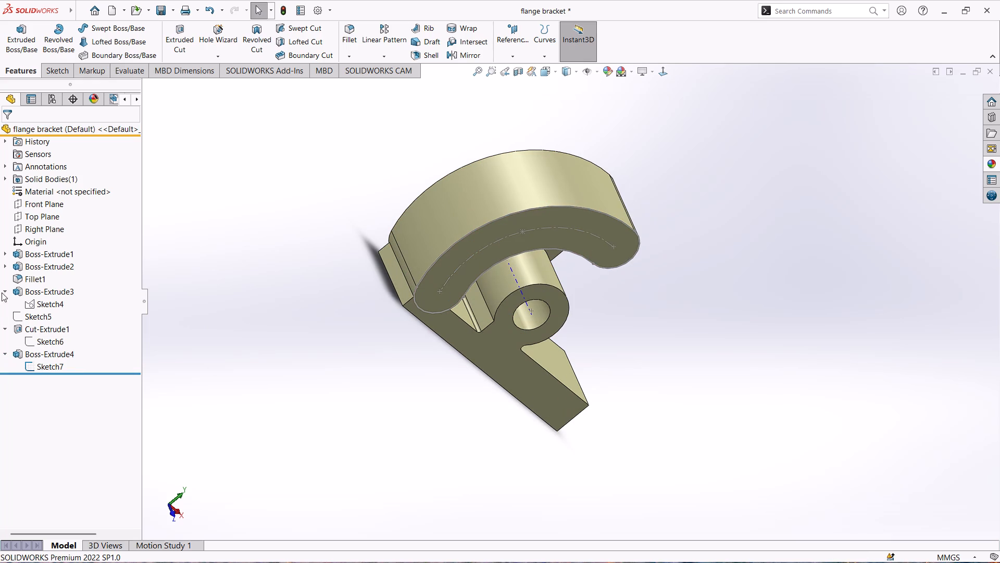
left_click(299, 162)
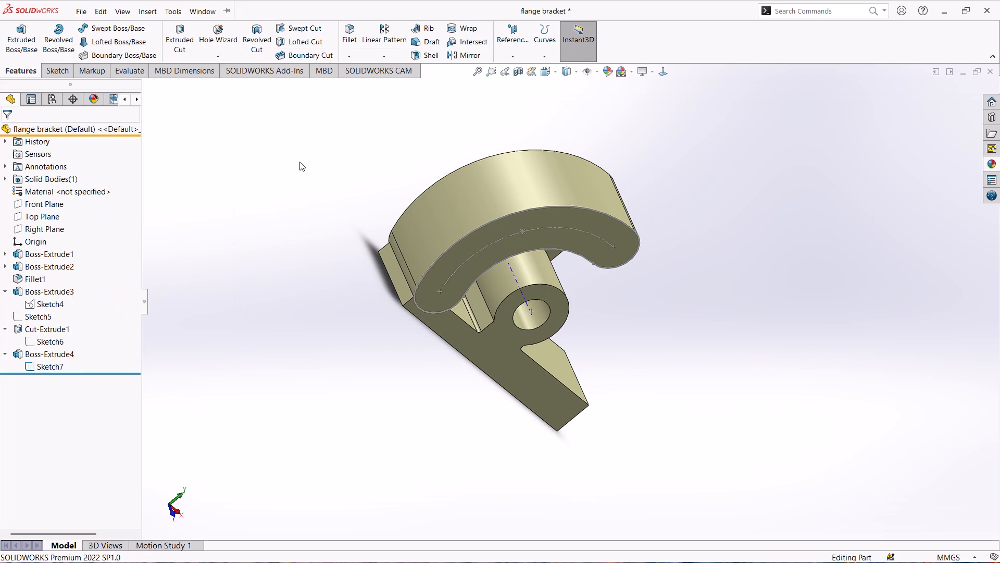
Cut back the arc-shaped arm with a Blind Extruded Cut of 40 mm using the slot sketch contour.
left_click(170, 43)
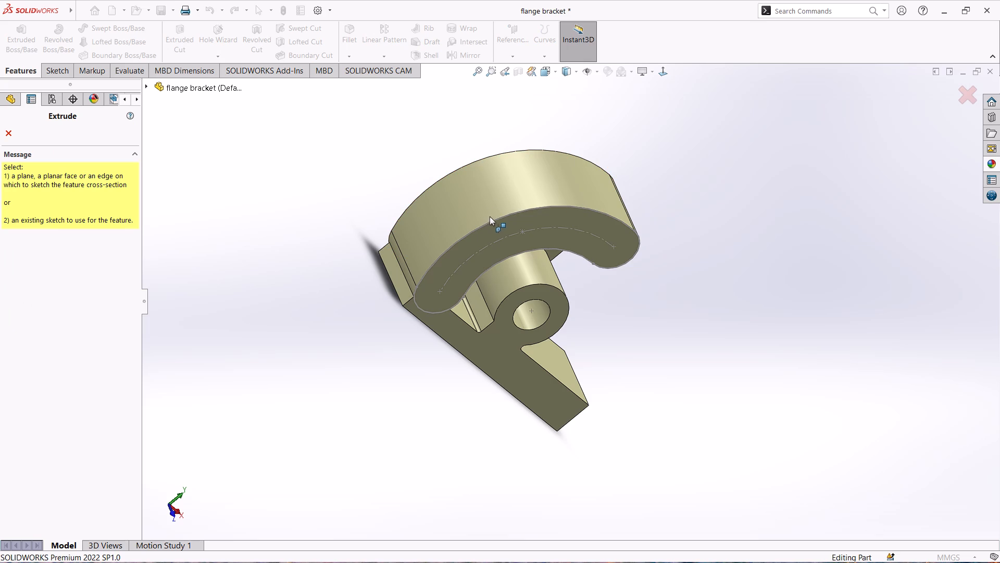
left_click(491, 221)
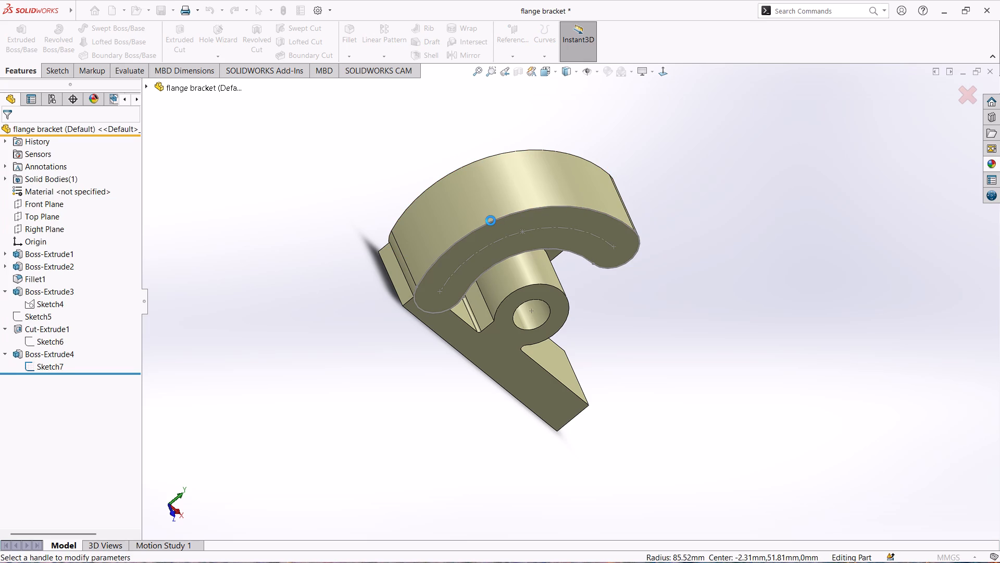
middle_click_drag(323, 192, 345, 231)
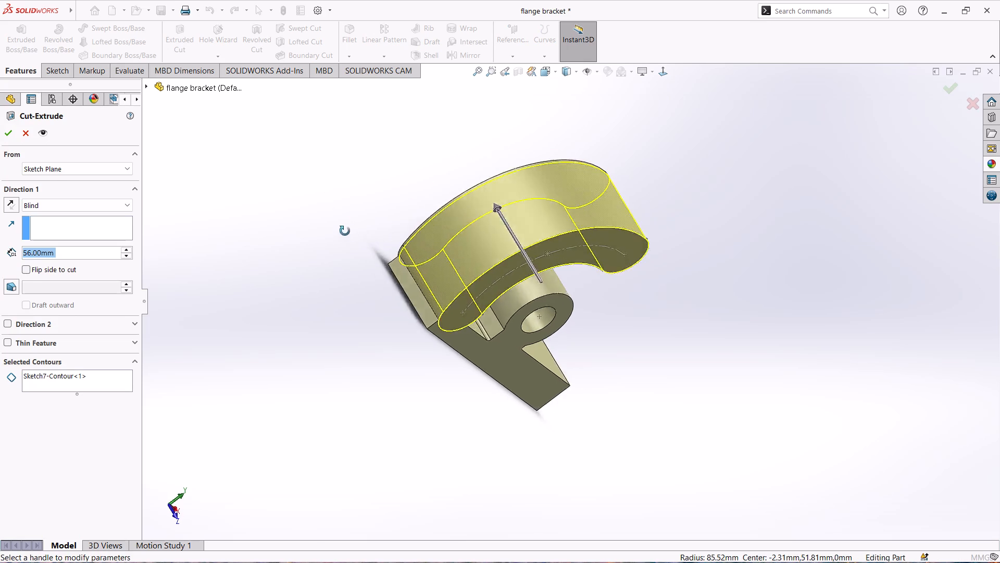
middle_click_drag(345, 231, 264, 417)
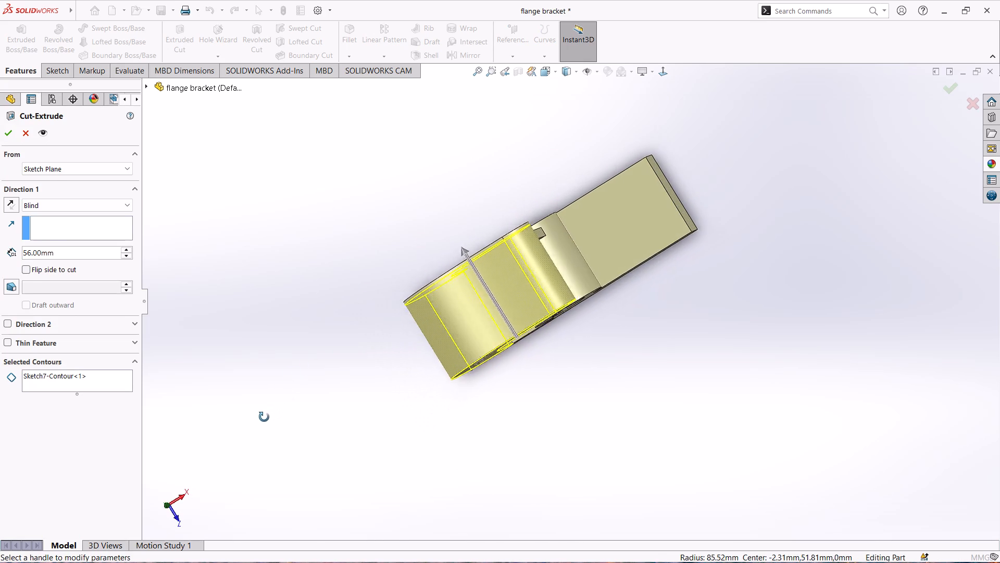
middle_click_drag(264, 417, 260, 420)
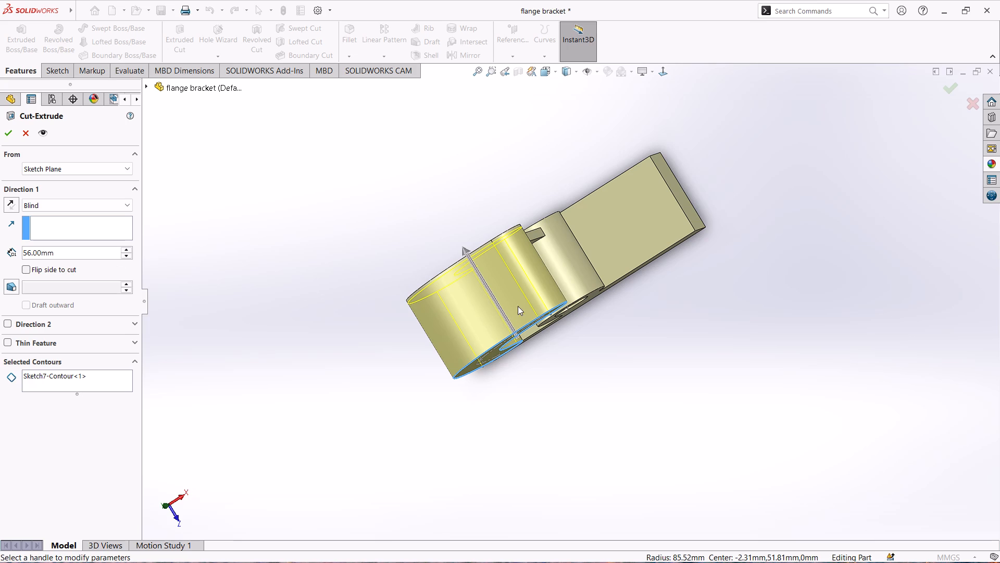
left_click(465, 251)
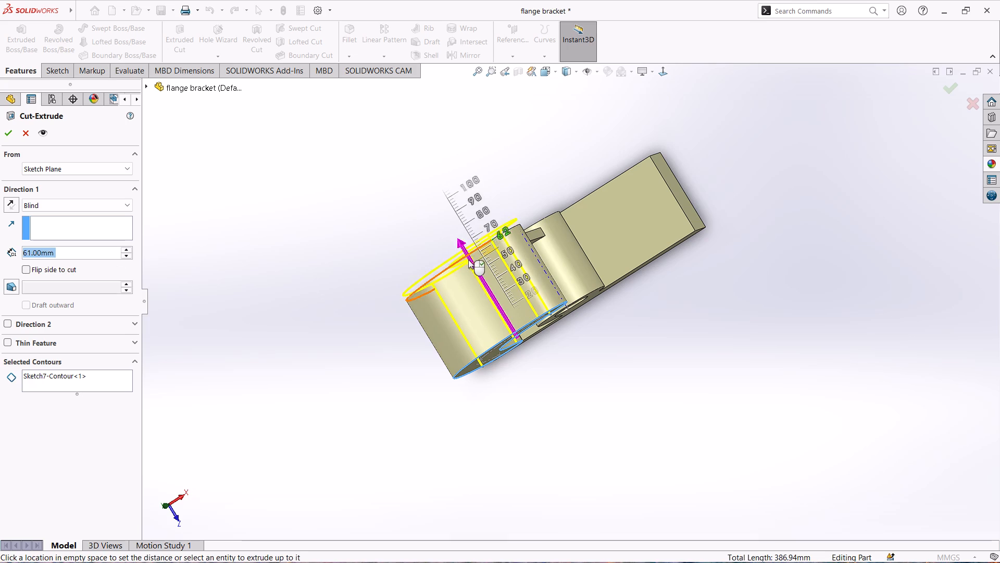
left_click(478, 290)
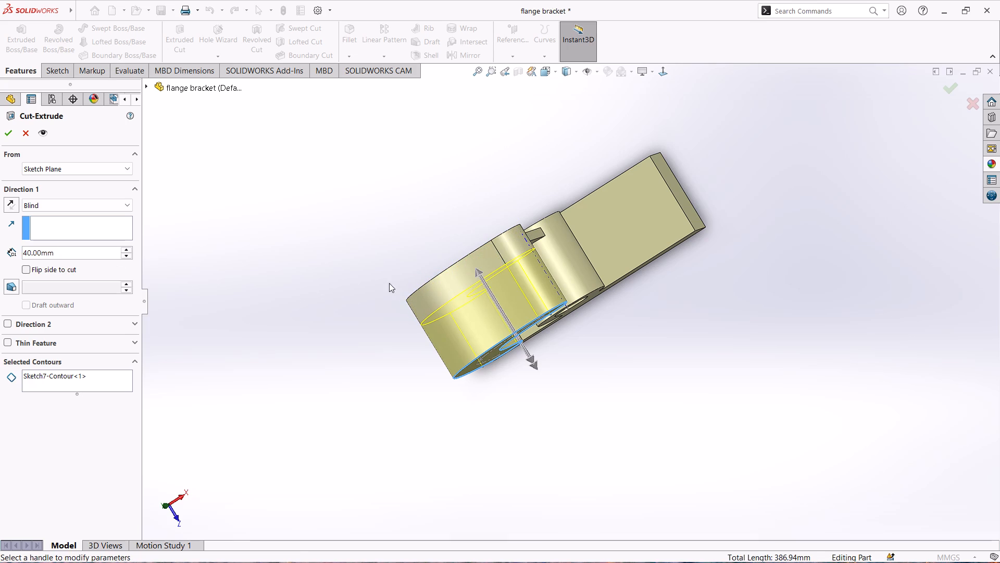
middle_click_drag(381, 280, 410, 225)
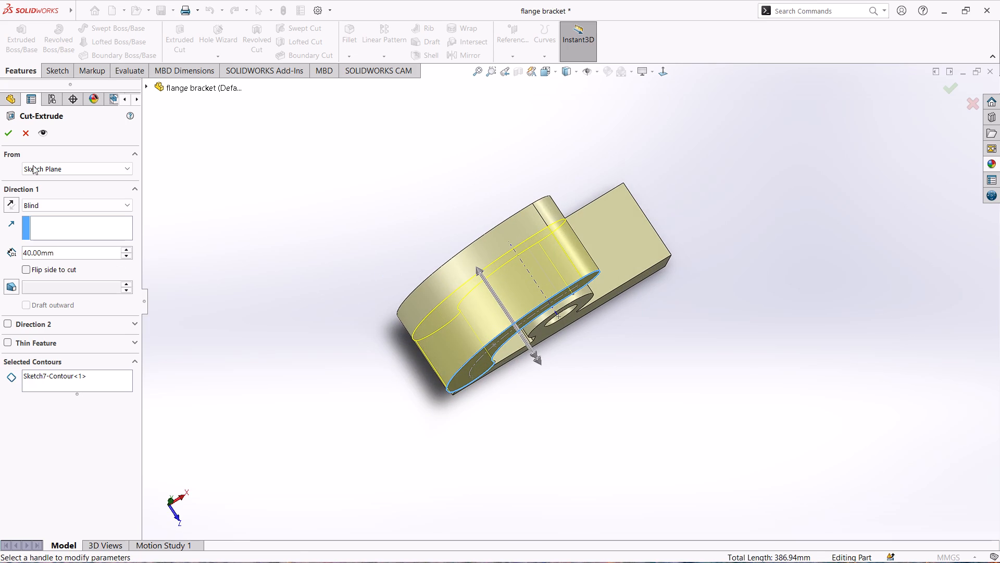
left_click(11, 136)
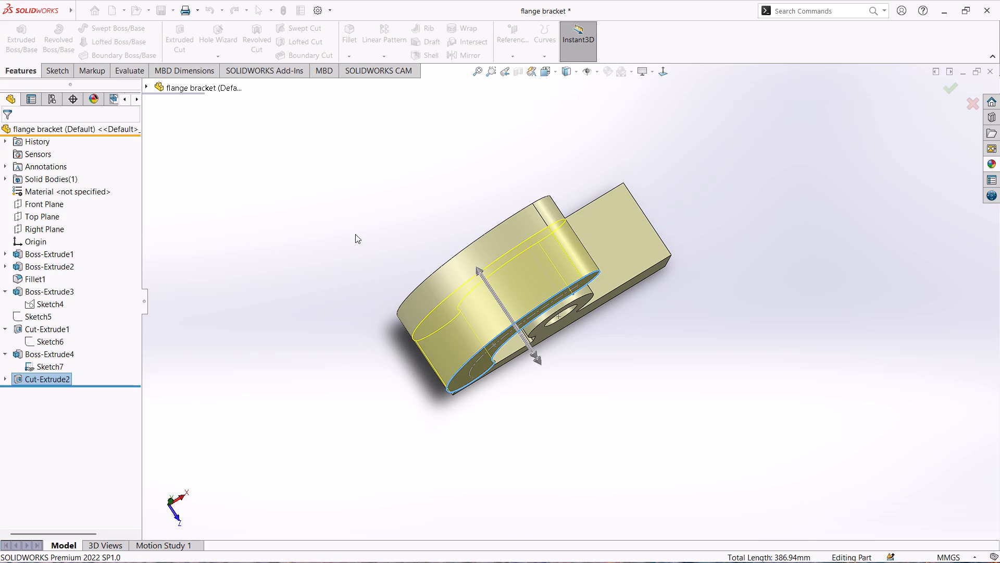
left_click(357, 231)
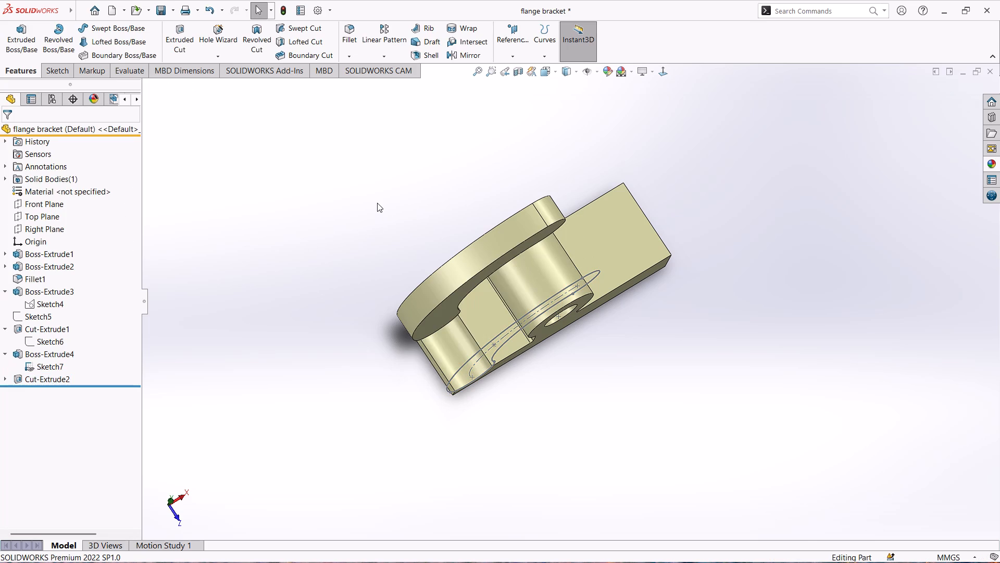
left_click(377, 203)
Hide the slot sketch belonging to the new arm cut.
middle_click_drag(377, 203, 337, 243)
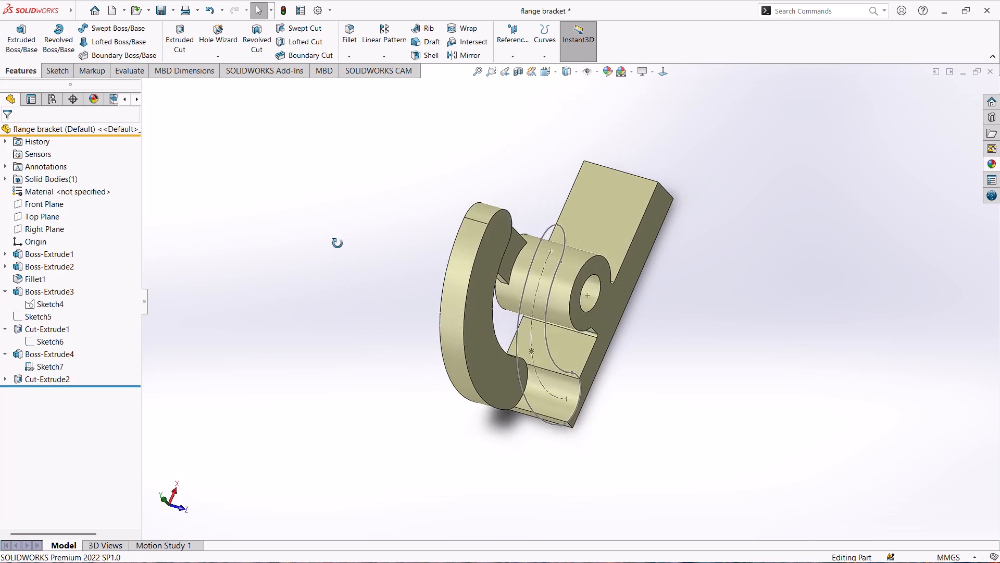
middle_click_drag(337, 243, 402, 225)
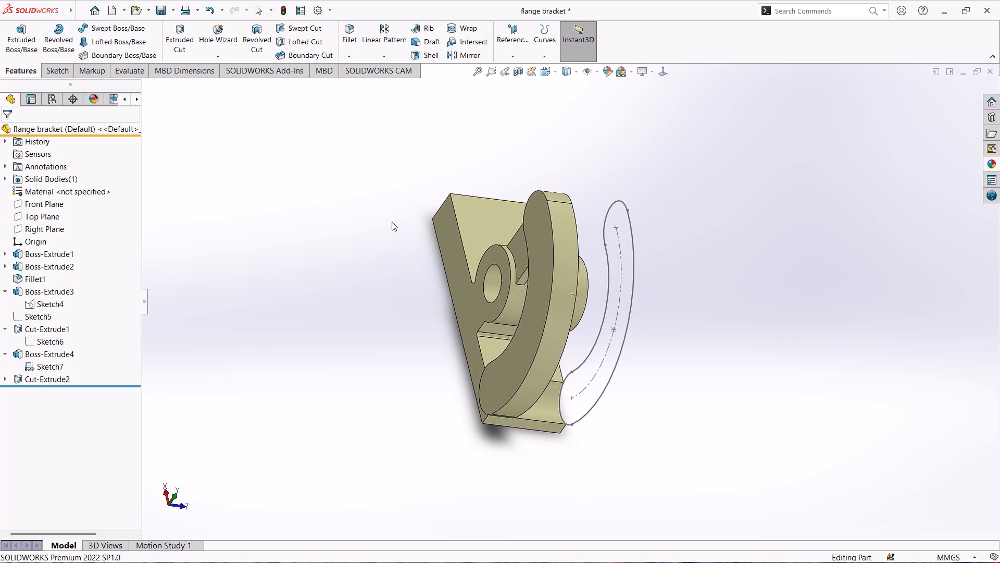
left_click(5, 377)
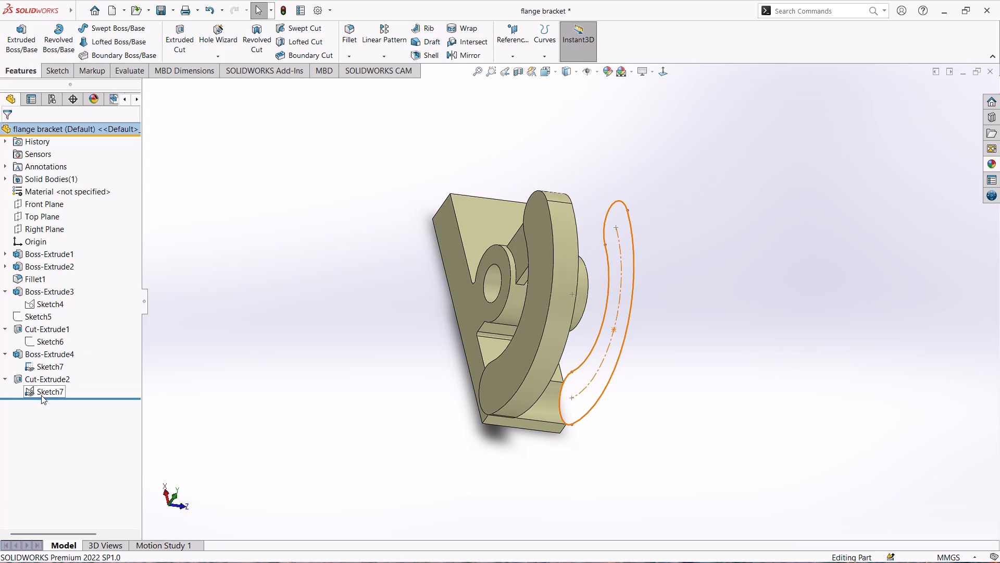
right_click(41, 395)
left_click(52, 359)
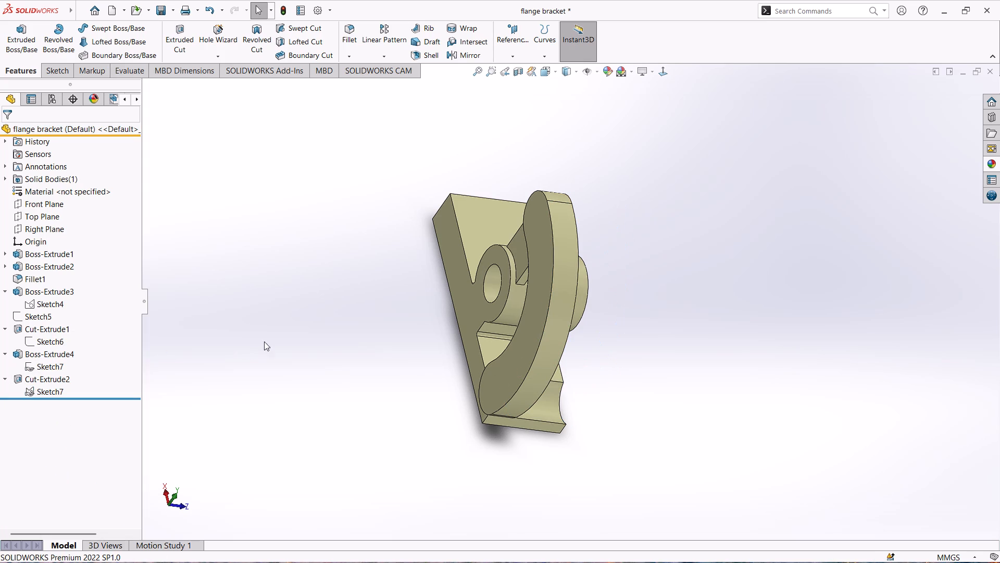
left_click(305, 330)
Examine the cut arc arm from several angles, checking how it meets the base, boss and upright.
scroll(399, 292, "down", 2)
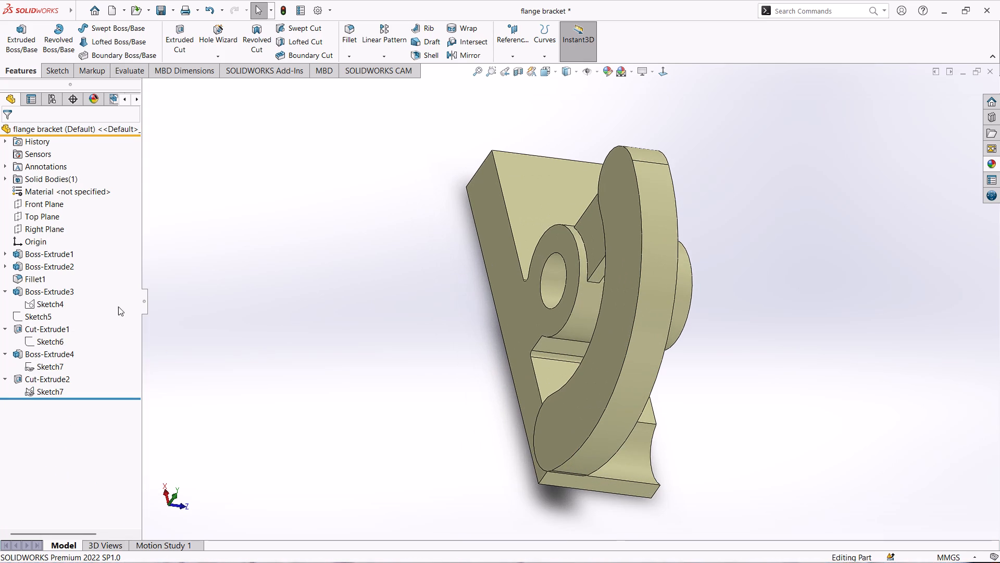
left_click(665, 74)
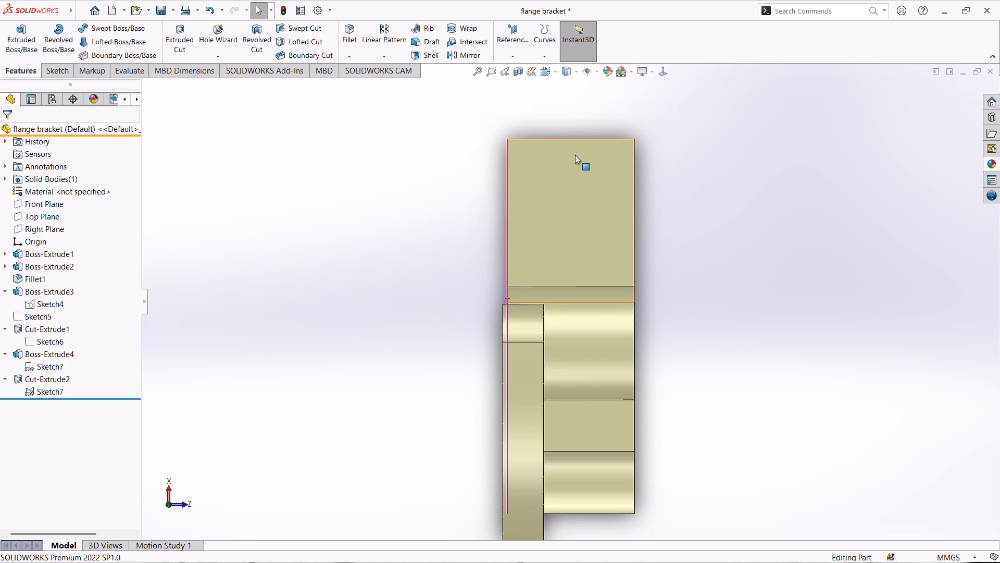
key("ctrl+7")
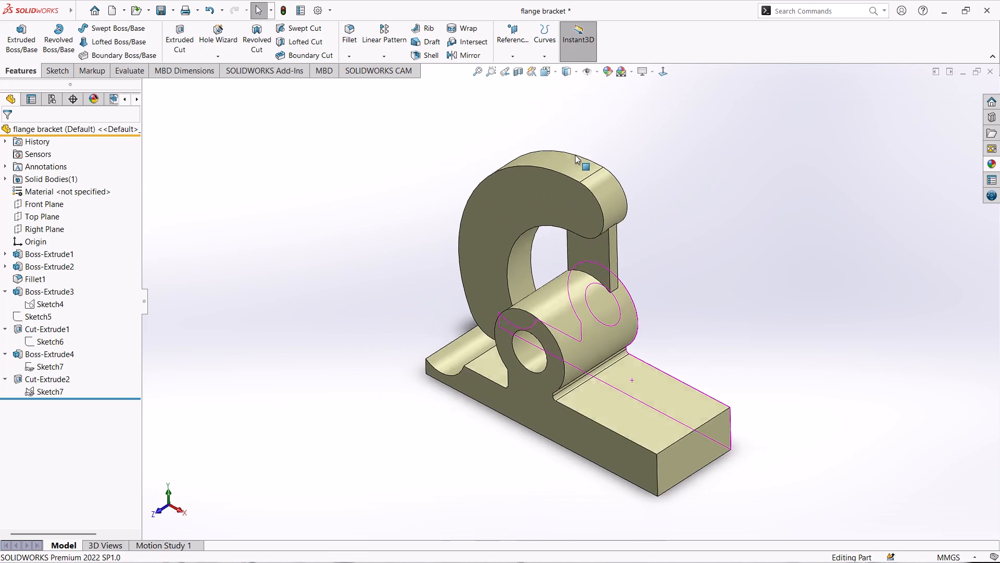
scroll(701, 127, "down", 2)
scroll(681, 243, "down", 2)
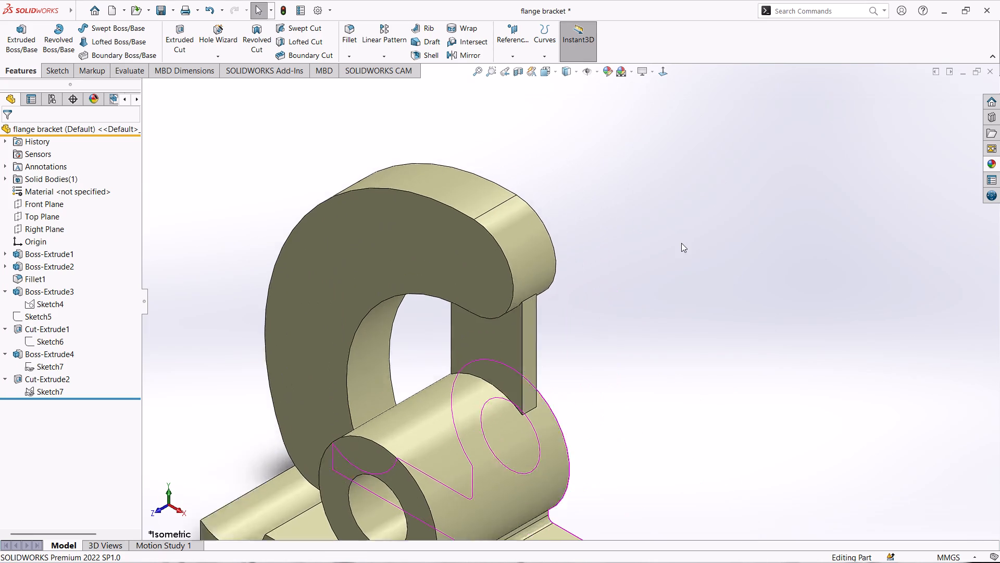
scroll(681, 243, "up", 6)
middle_click_drag(684, 322, 515, 439)
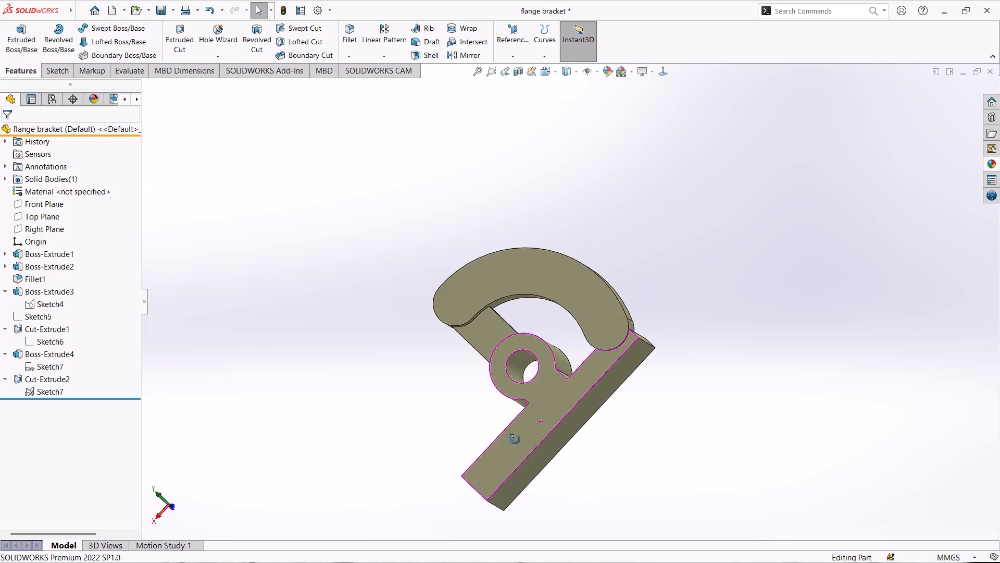
middle_click_drag(515, 439, 580, 480)
scroll(581, 468, "down", 3)
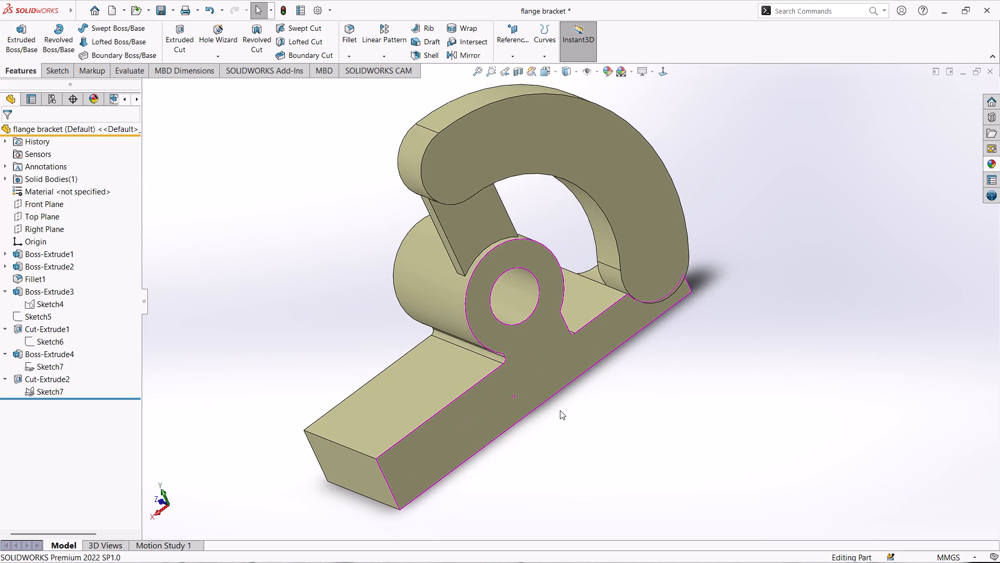
scroll(560, 410, "up", 1)
middle_click_drag(563, 422, 554, 405)
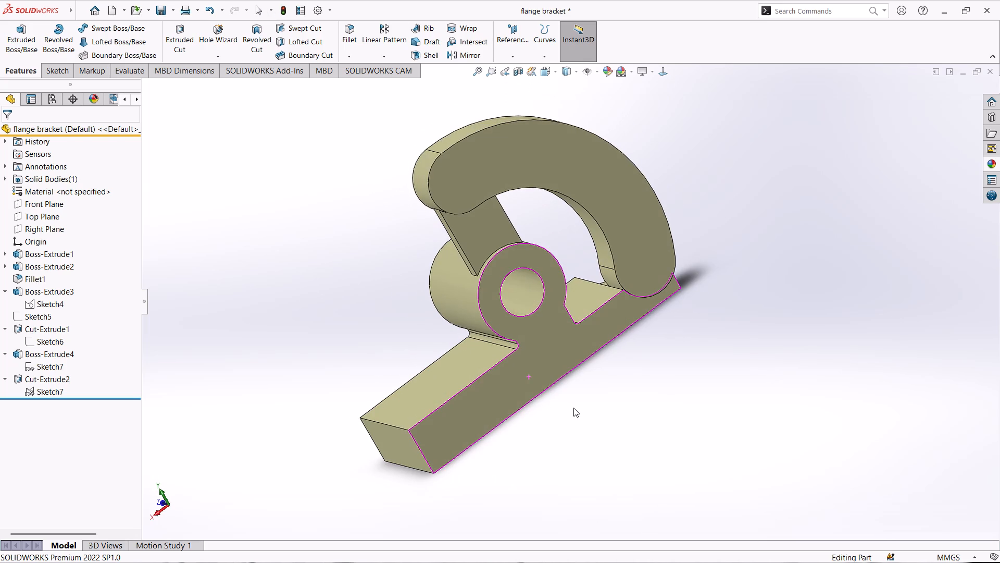
left_click(577, 408)
left_click(643, 395)
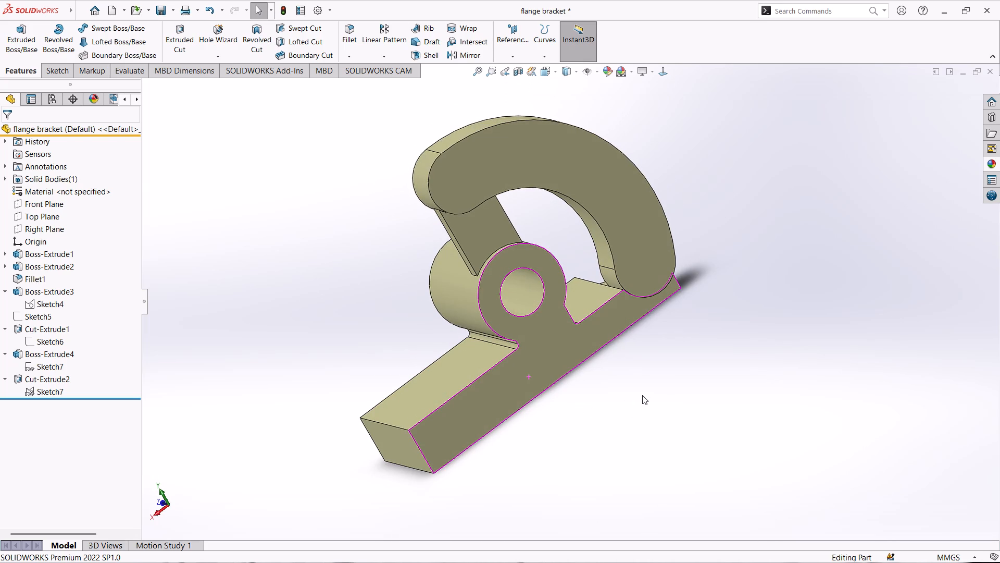
left_click(642, 395)
double_click(666, 386)
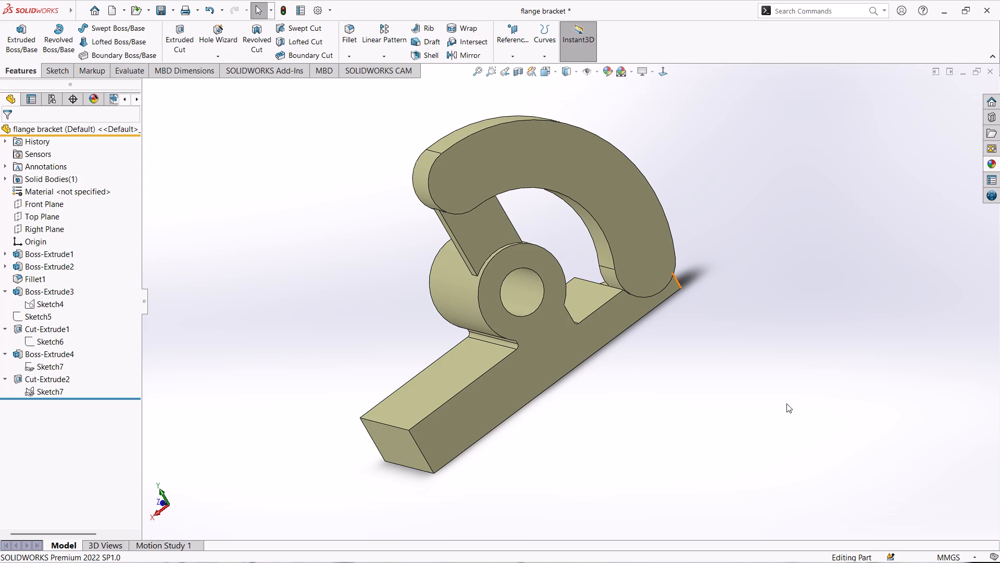
middle_click_drag(784, 403, 815, 450)
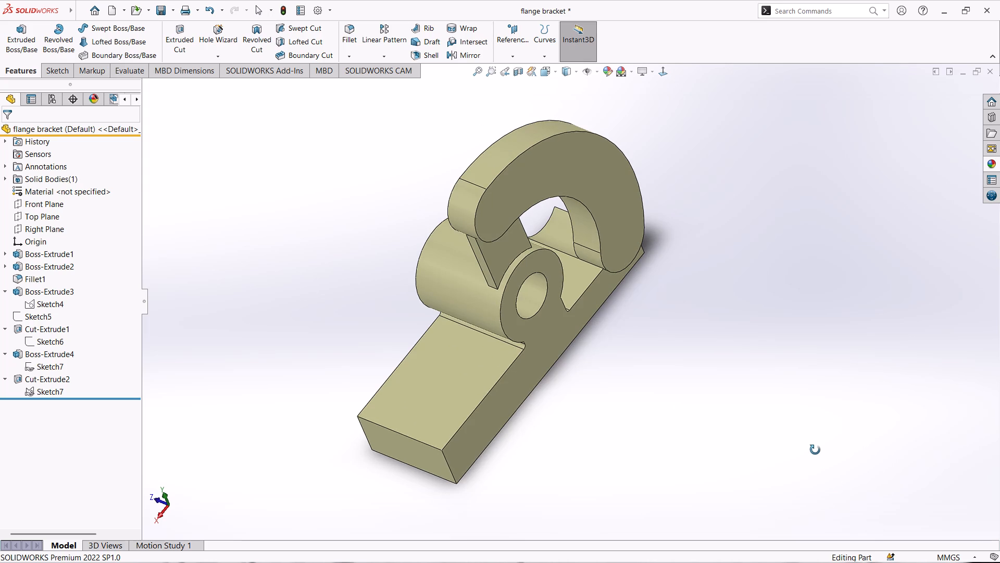
middle_click_drag(815, 450, 857, 494)
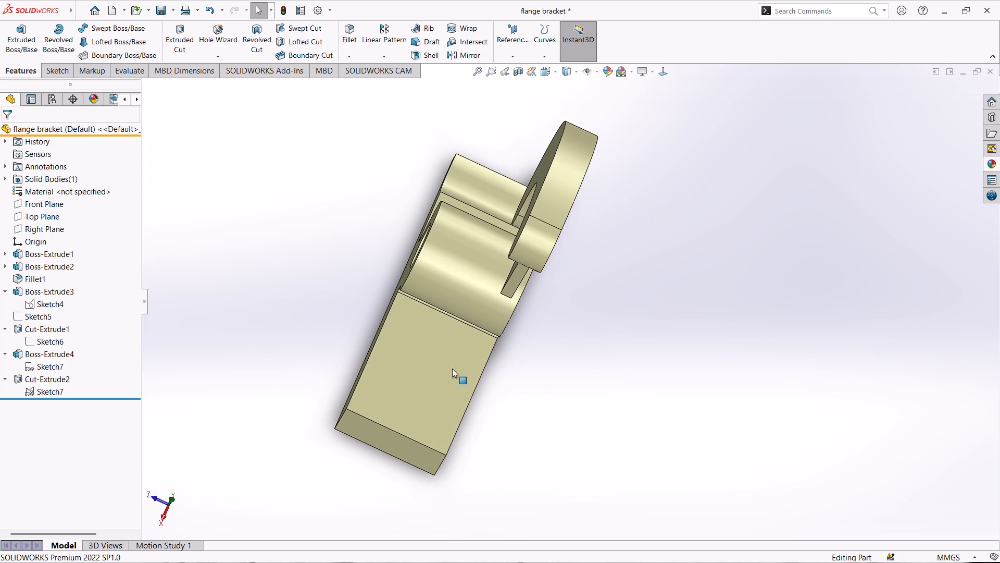
scroll(546, 338, "down", 2)
scroll(546, 336, "up", 2)
middle_click_drag(343, 238, 380, 292)
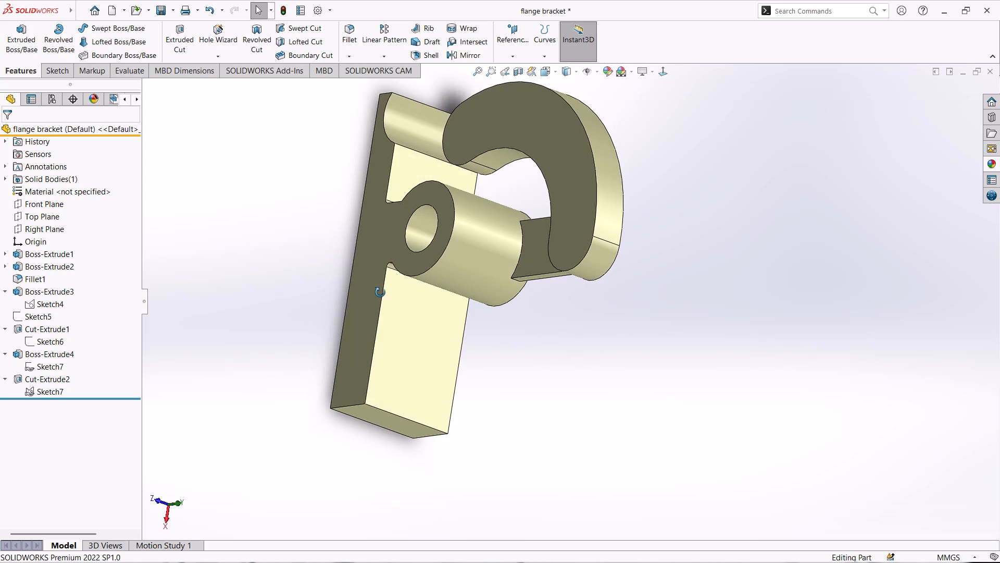
middle_click_drag(380, 292, 397, 286)
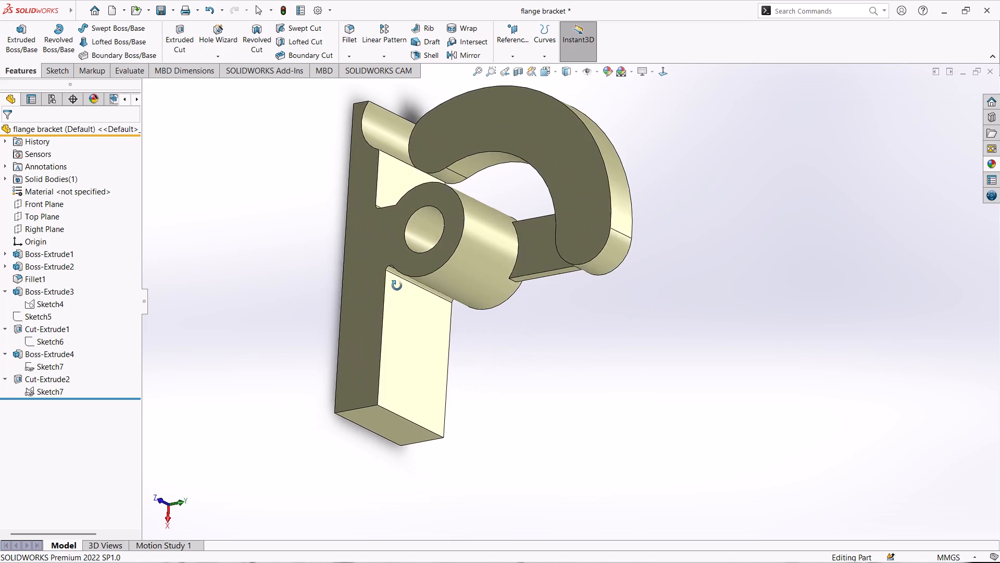
middle_click_drag(397, 286, 351, 276)
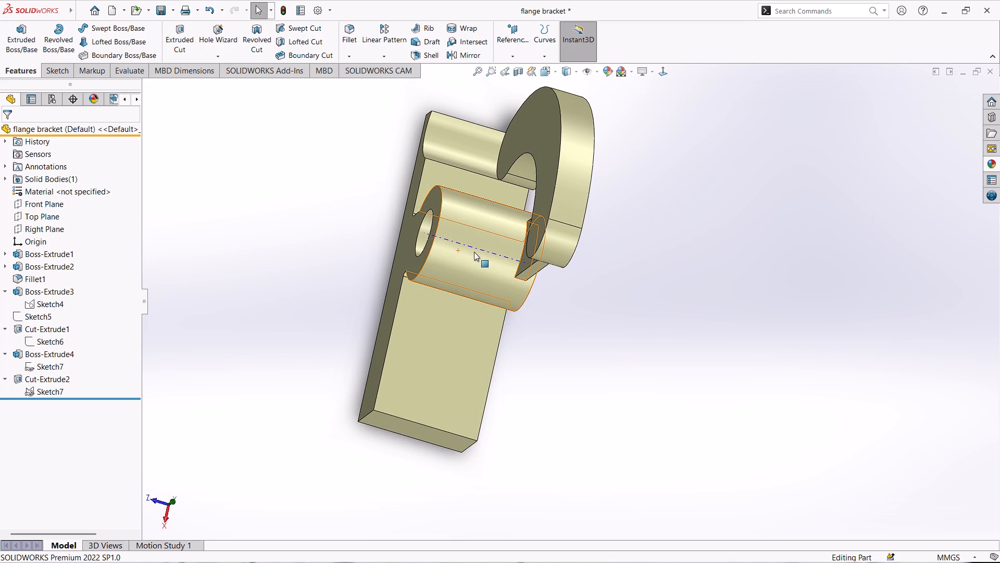
scroll(474, 252, "down", 2)
scroll(474, 252, "up", 2)
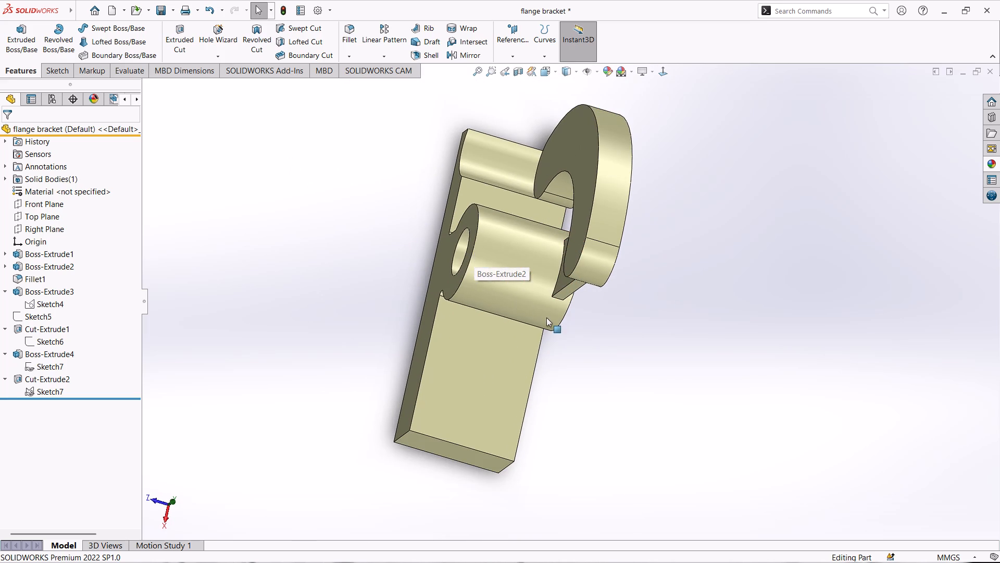
middle_click_drag(676, 376, 701, 356)
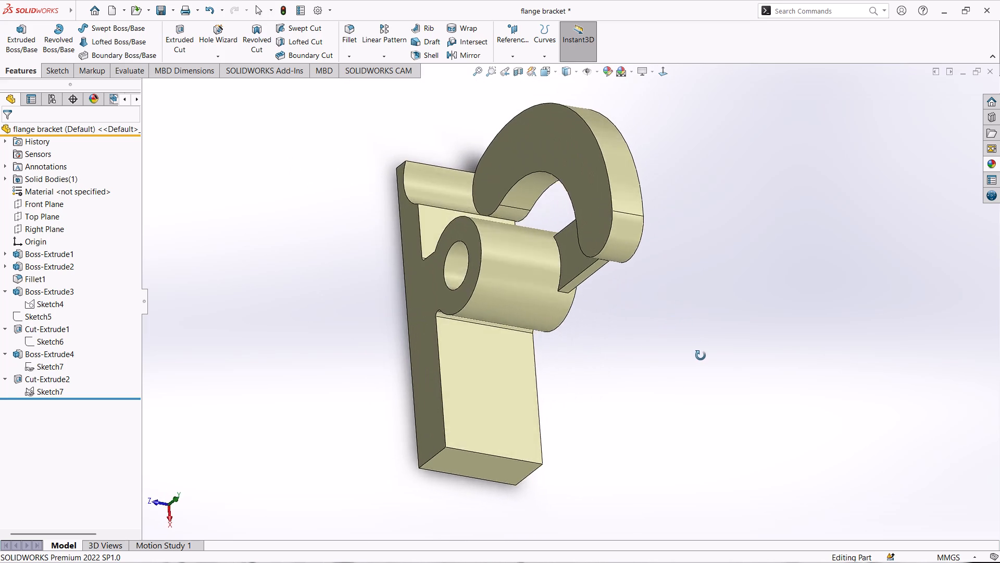
middle_click_drag(701, 356, 697, 354)
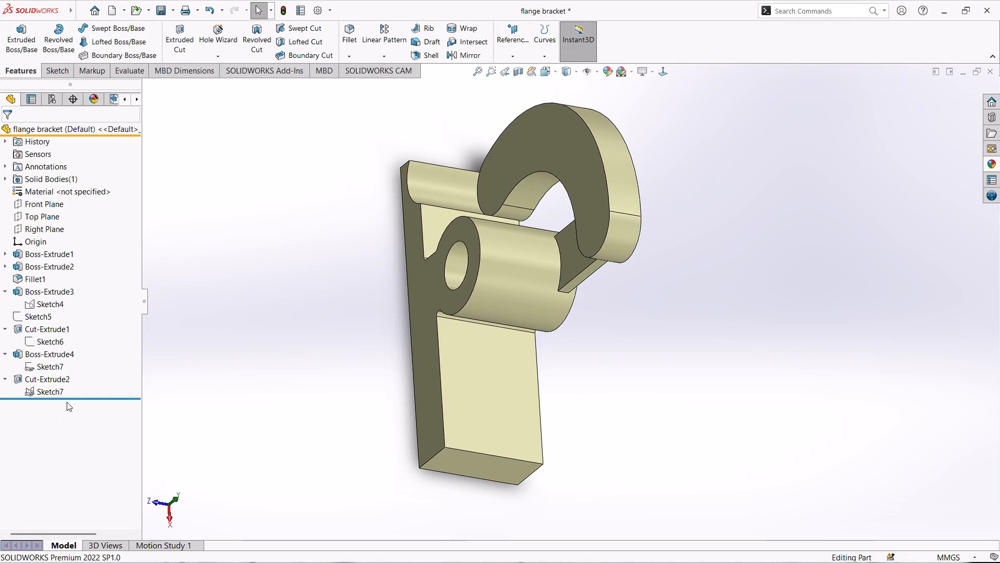
Open the slot sketch belonging to the arc arm's extruded cut for editing.
left_click(53, 393)
left_click(64, 378)
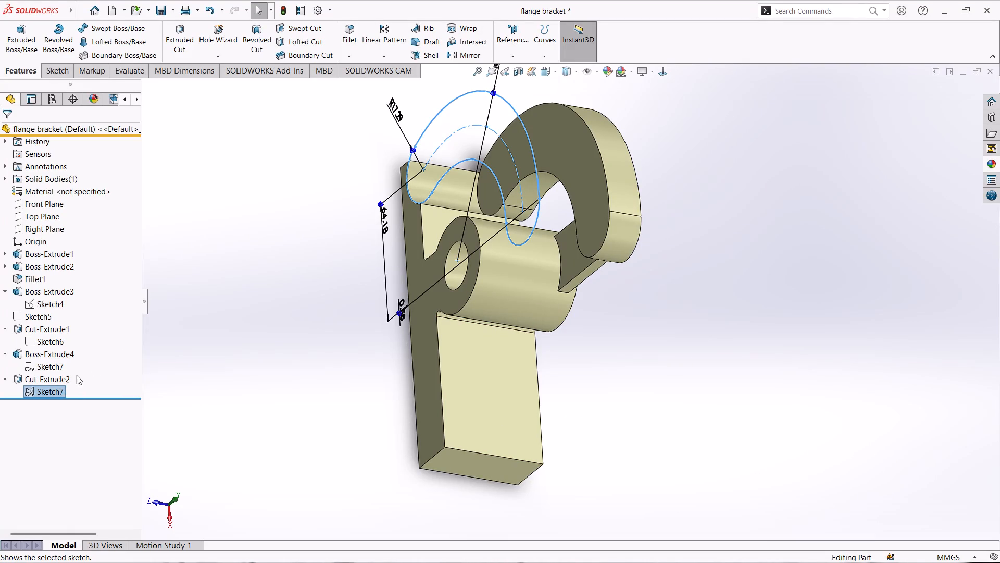
left_click(43, 394)
left_click(50, 379)
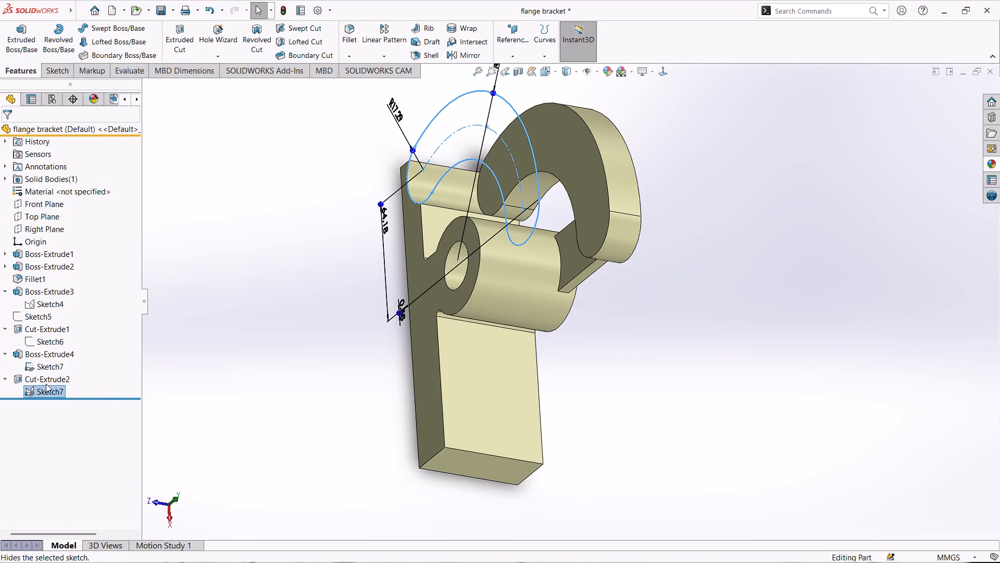
right_click(45, 388)
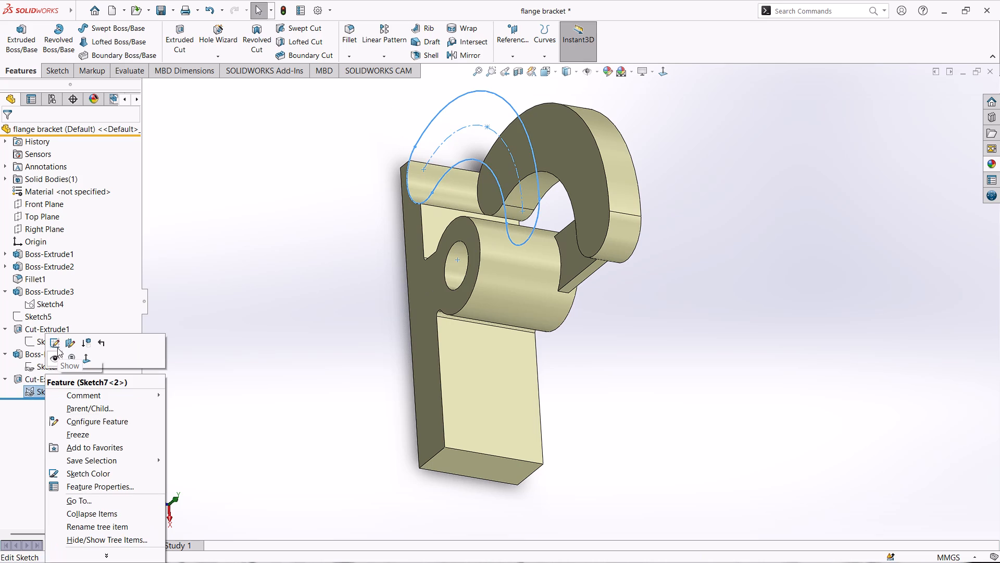
left_click(57, 348)
scroll(297, 433, "down", 1)
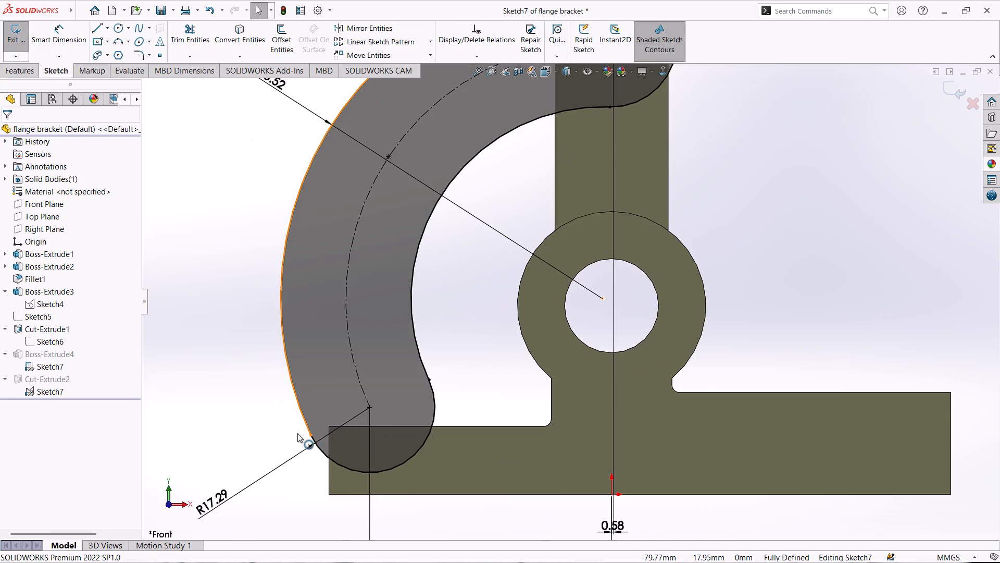
scroll(297, 433, "up", 1)
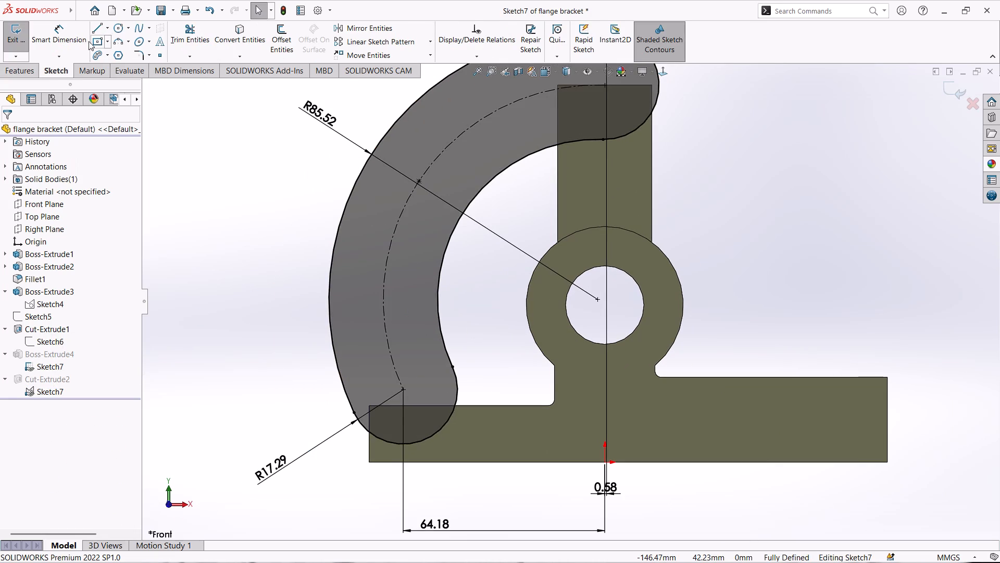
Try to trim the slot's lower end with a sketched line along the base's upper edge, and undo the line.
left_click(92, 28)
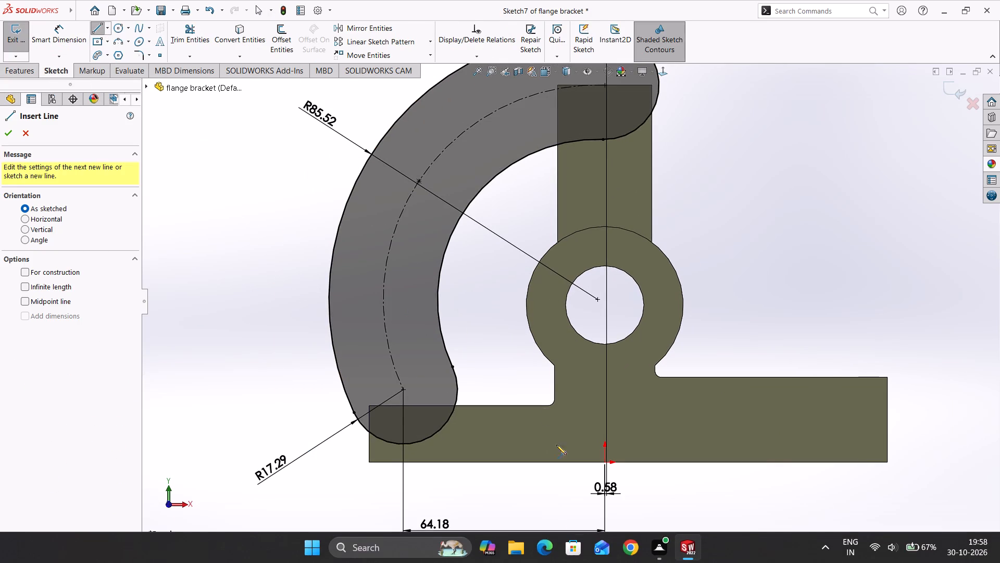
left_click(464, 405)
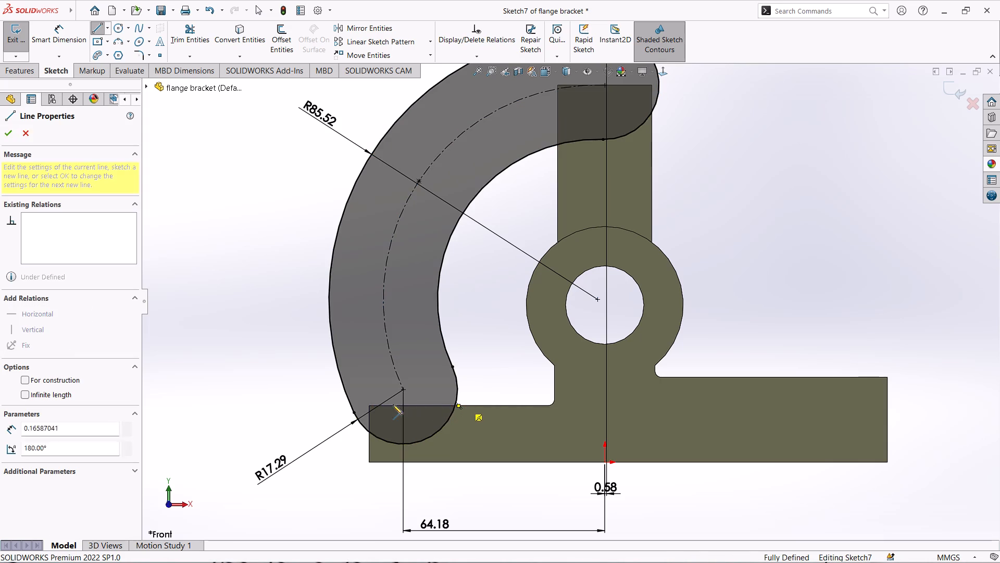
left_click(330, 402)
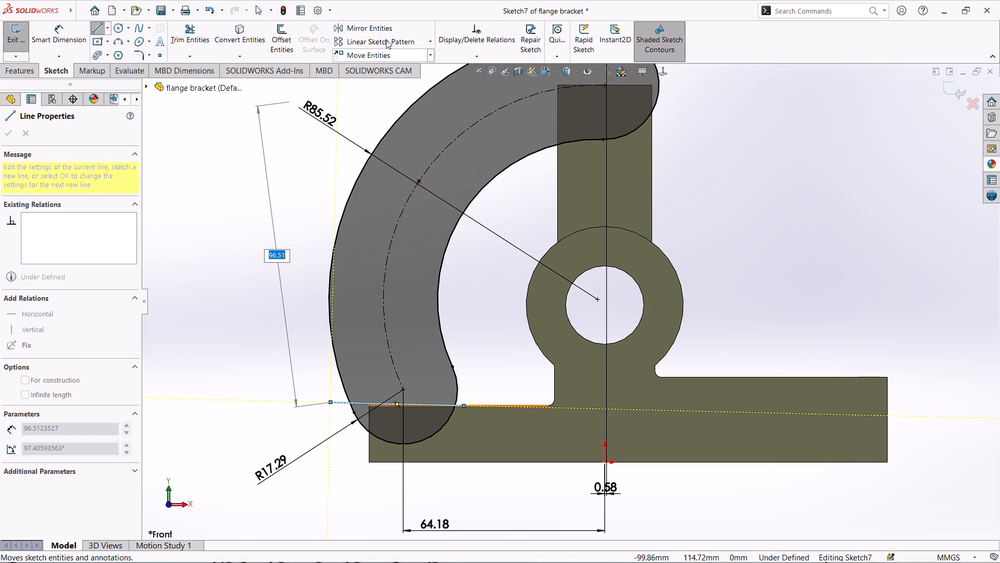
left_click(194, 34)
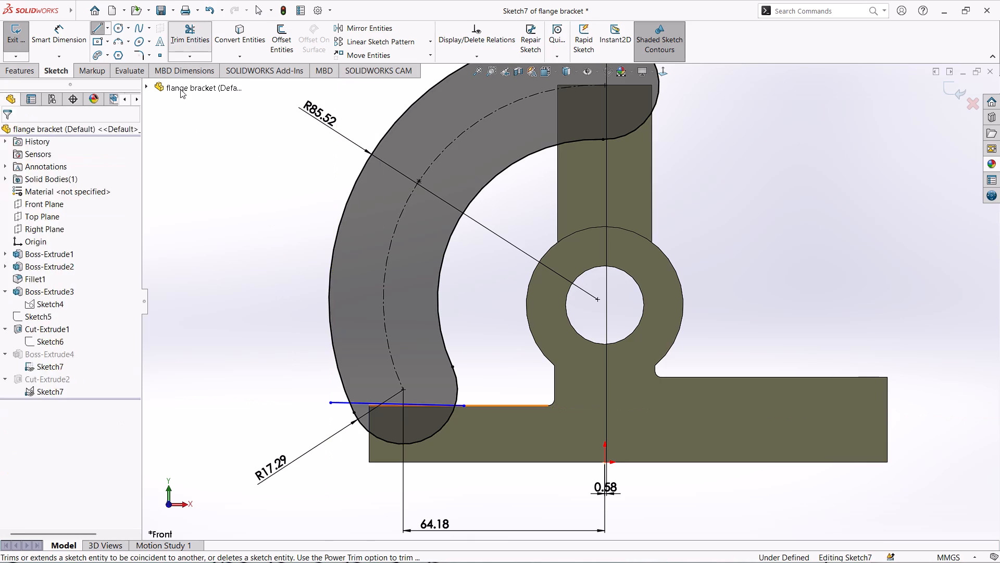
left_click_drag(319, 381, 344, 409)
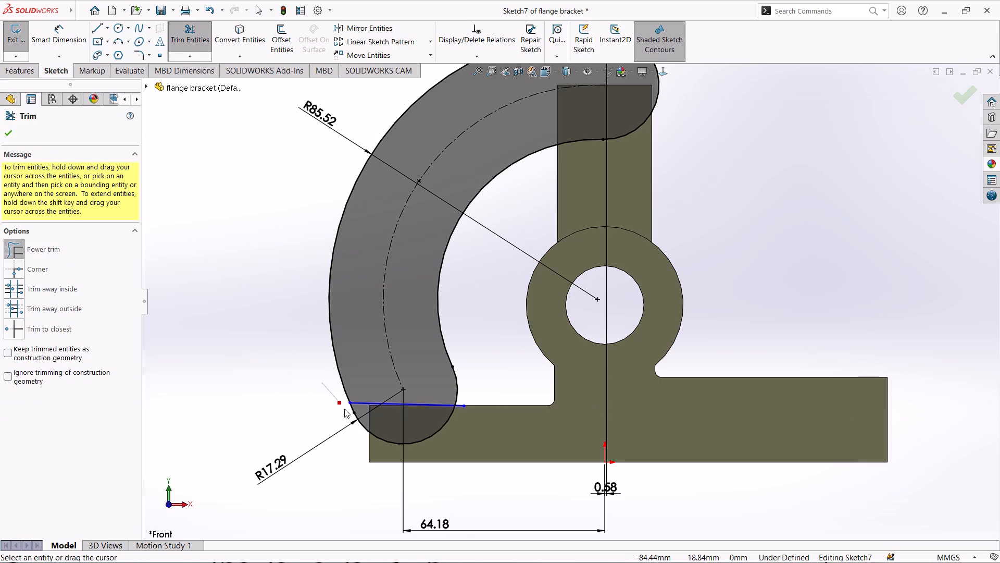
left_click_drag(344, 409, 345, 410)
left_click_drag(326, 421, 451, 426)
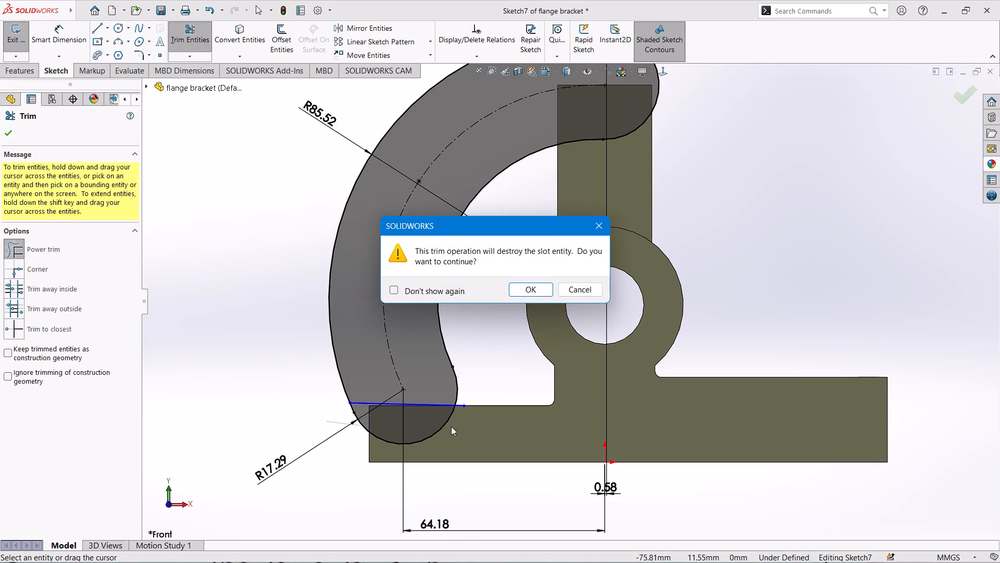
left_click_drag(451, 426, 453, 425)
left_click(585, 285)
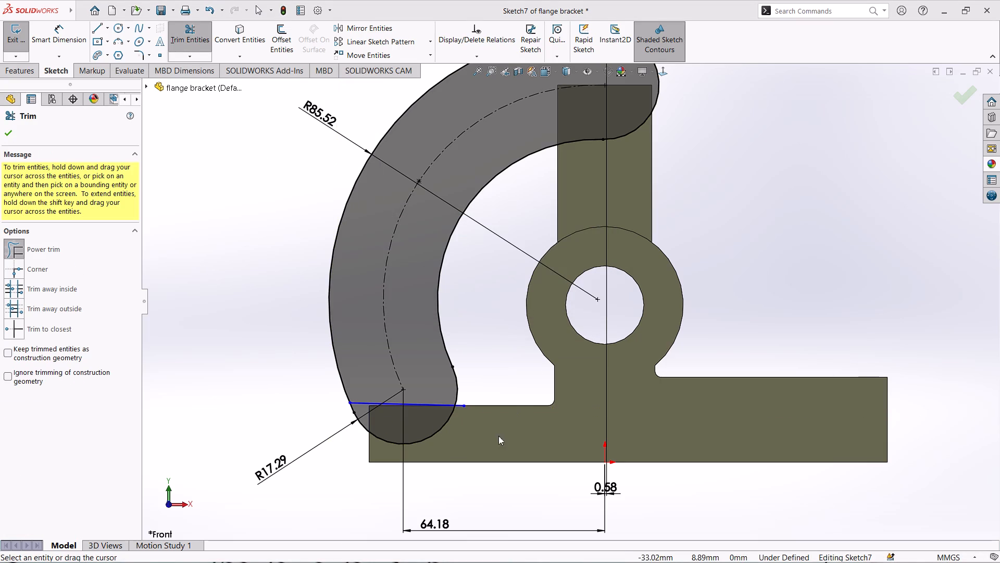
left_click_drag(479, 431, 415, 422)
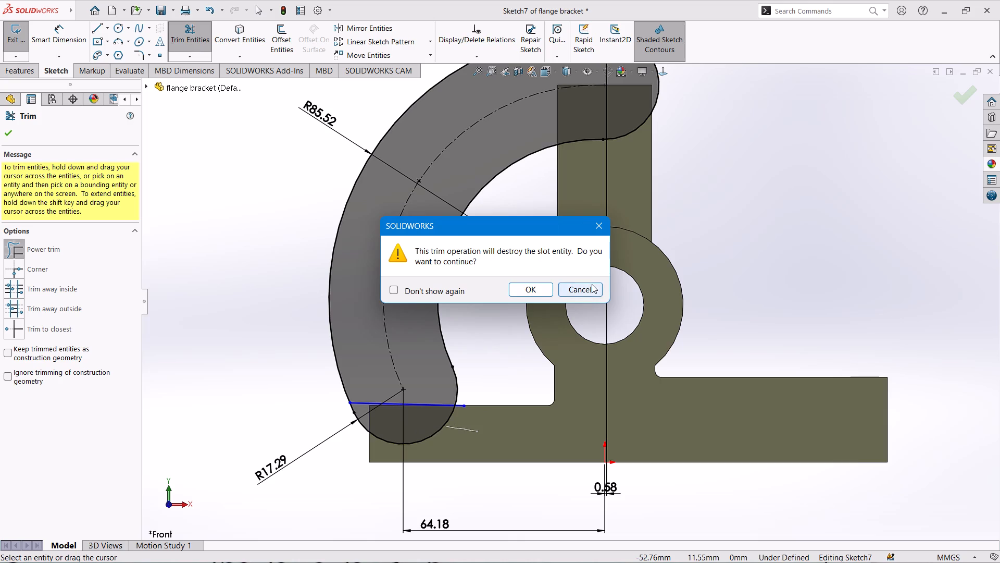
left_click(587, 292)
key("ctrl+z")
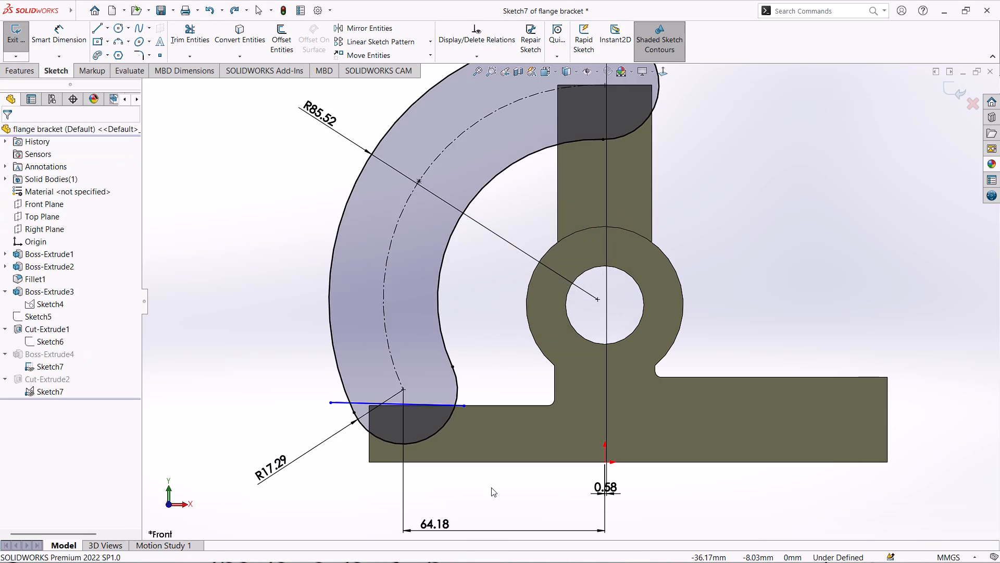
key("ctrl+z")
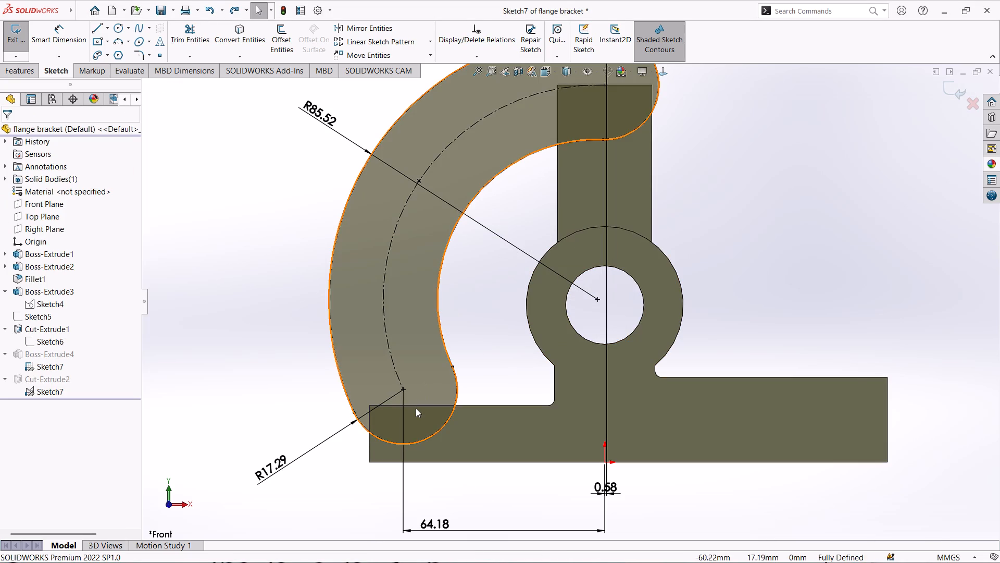
Convert the base's top edge and adjoining short end edge, where the slot overlaps them, into sketch lines.
left_click(257, 43)
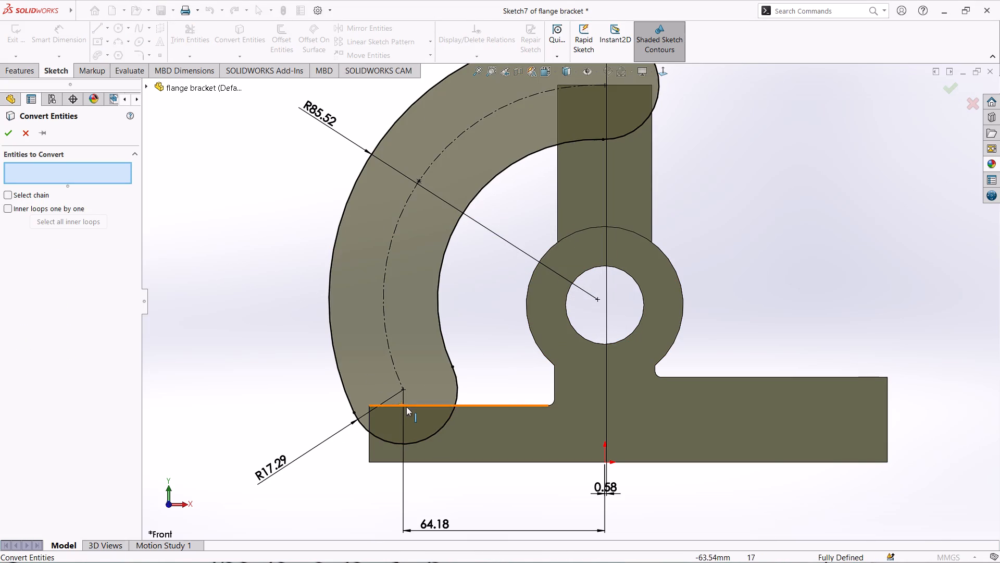
left_click(414, 405)
left_click(368, 440)
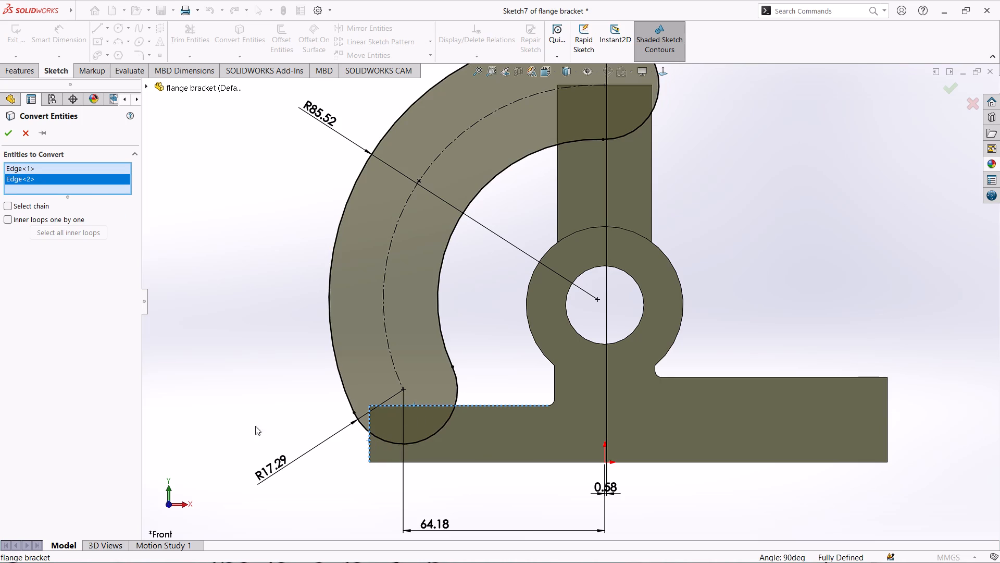
left_click(3, 132)
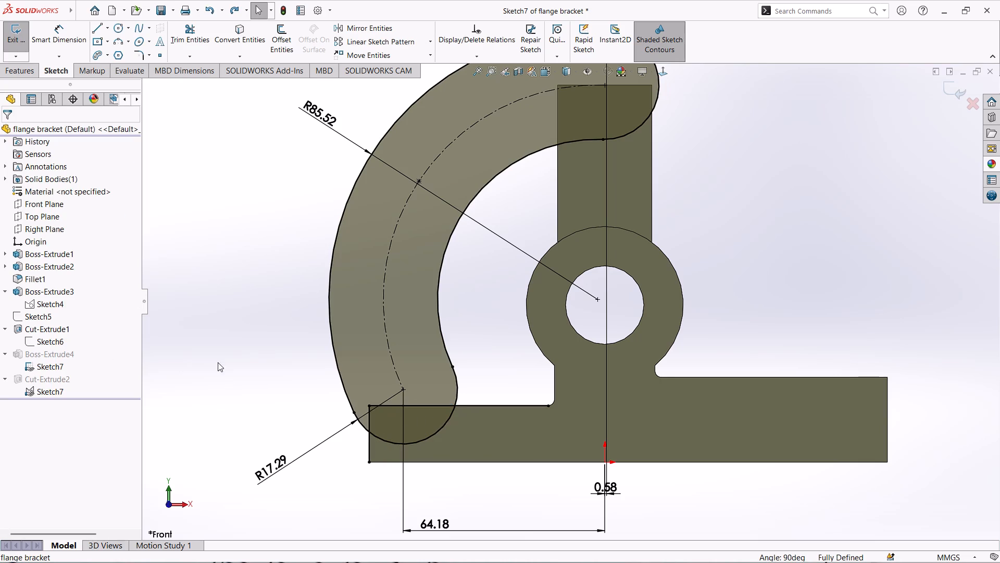
Power trim the converted lines outside the slot and the slot's lower end arc lying inside the base.
left_click(192, 32)
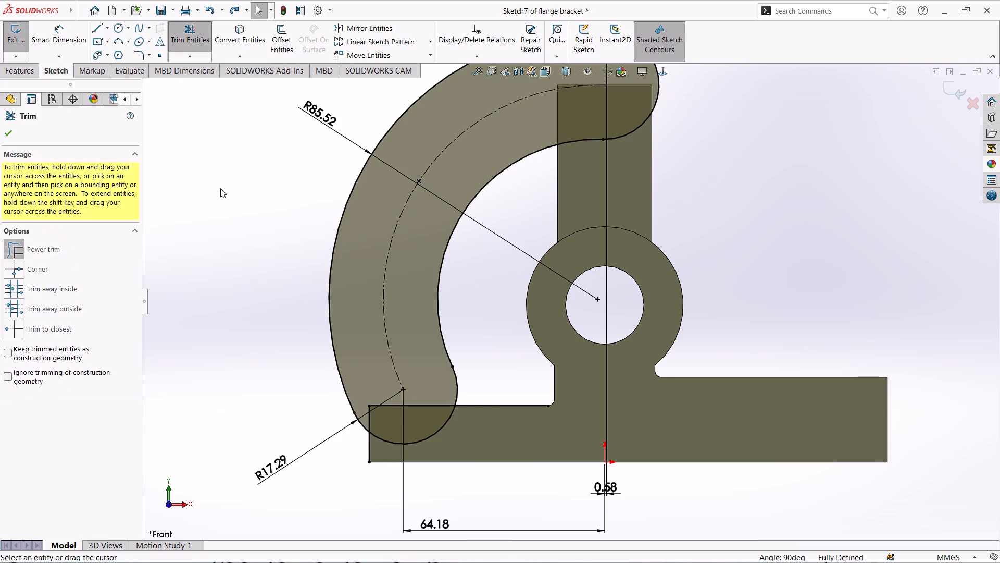
left_click_drag(496, 380, 470, 429)
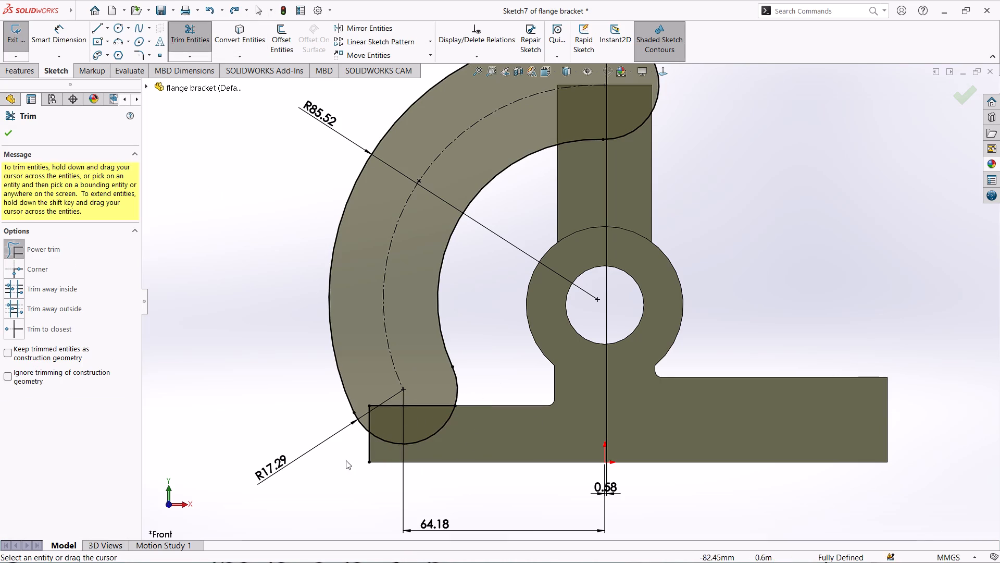
left_click_drag(340, 453, 405, 426)
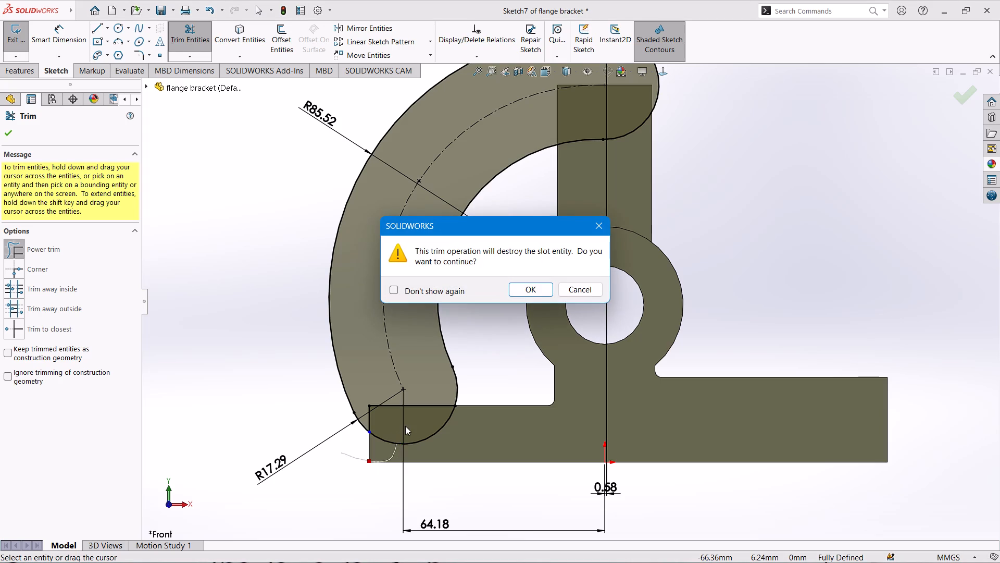
left_click(542, 291)
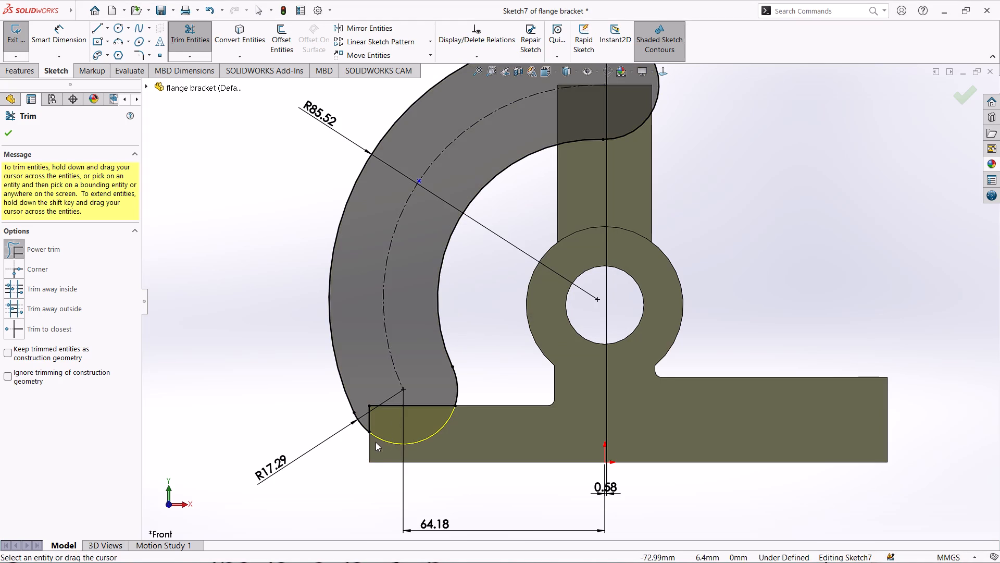
left_click_drag(382, 452, 454, 445)
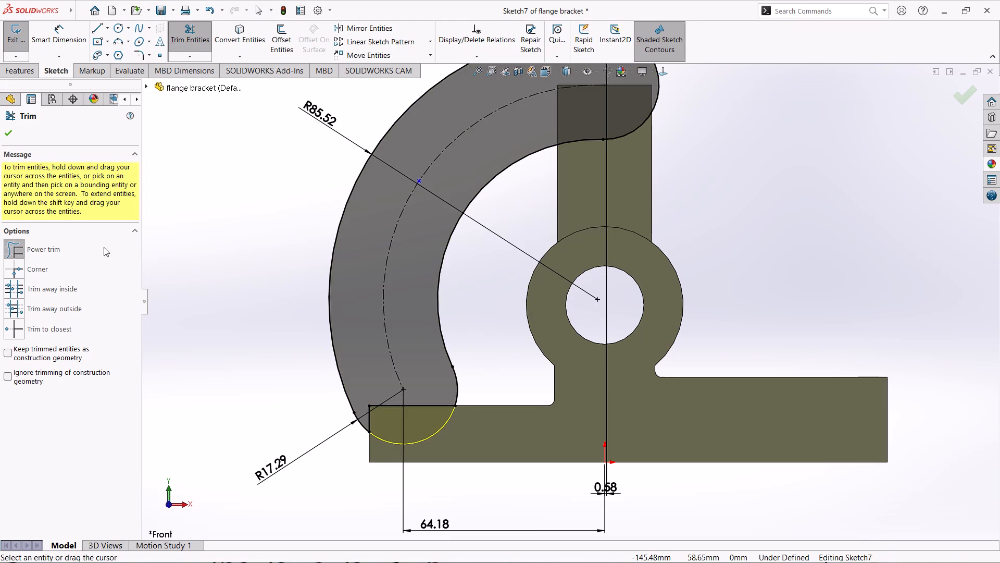
left_click(4, 129)
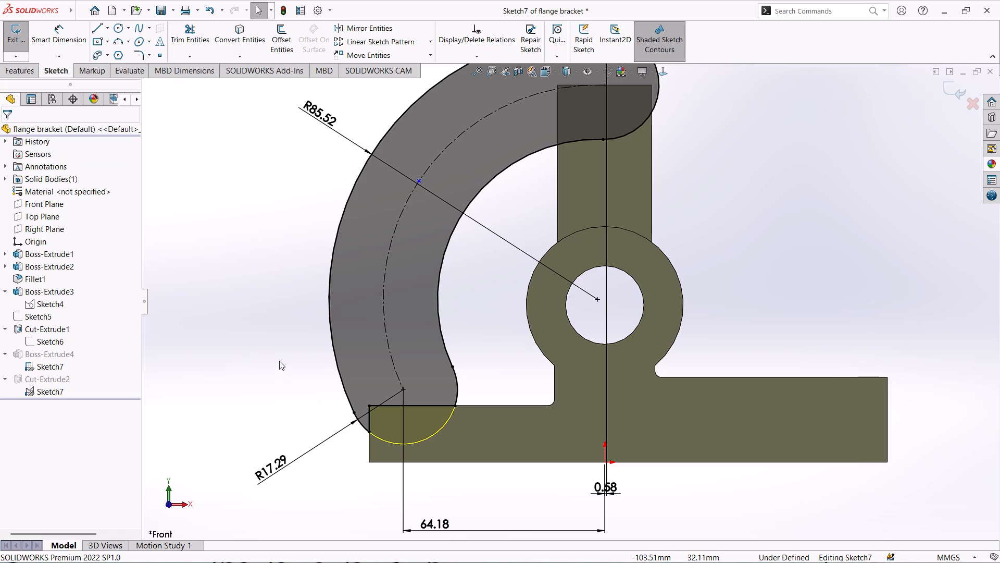
Fully define all entities in the trimmed slot sketch, with relations and dimensions, and exit the sketch to rebuild the arm.
middle_click_drag(287, 364, 283, 360)
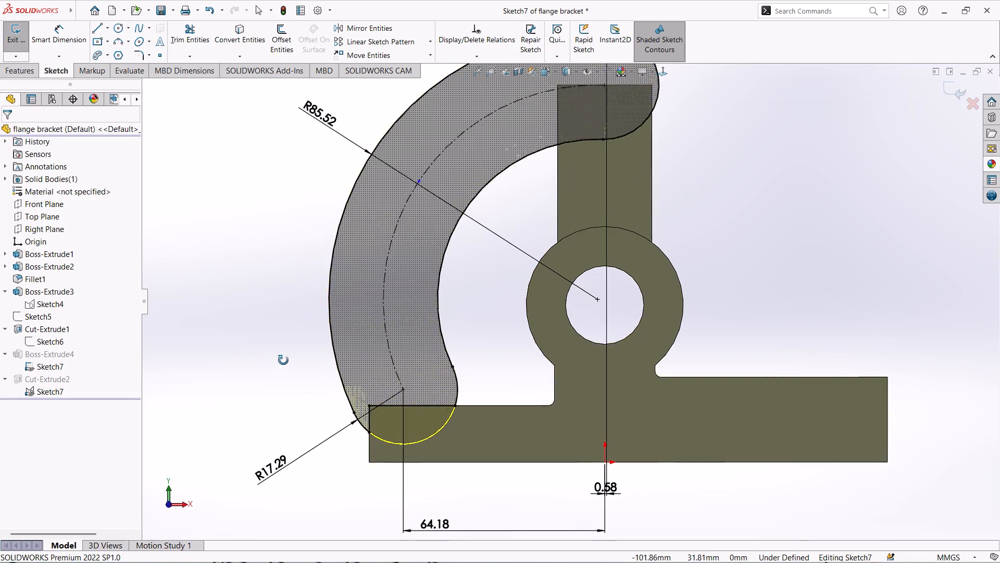
middle_click_drag(283, 360, 318, 382)
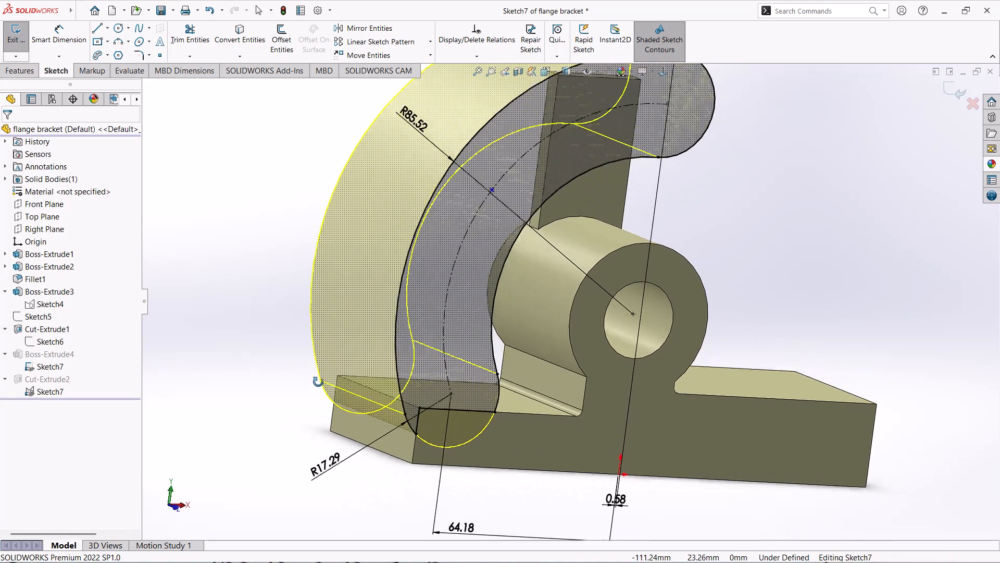
middle_click_drag(318, 382, 317, 381)
scroll(296, 384, "up", 1)
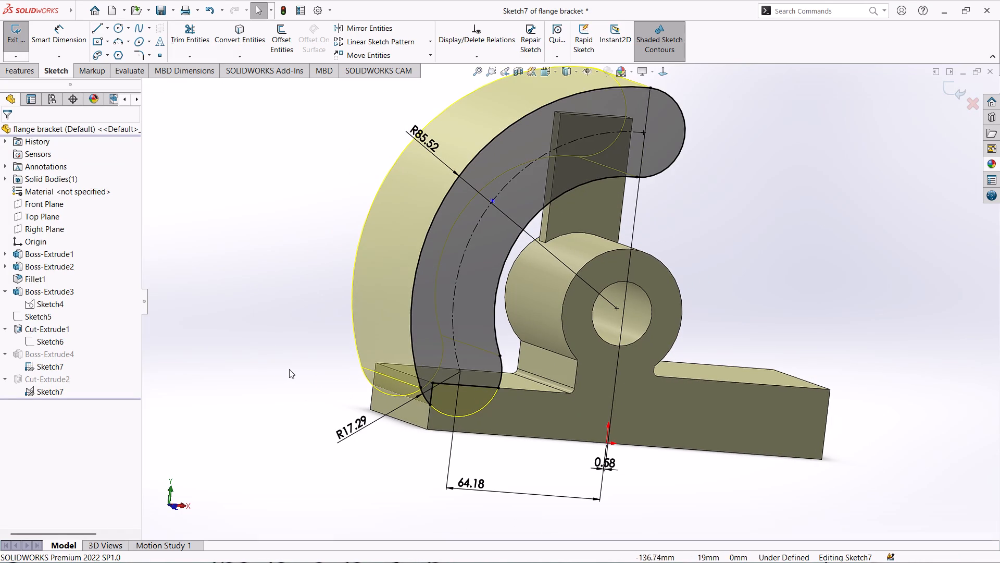
left_click(465, 58)
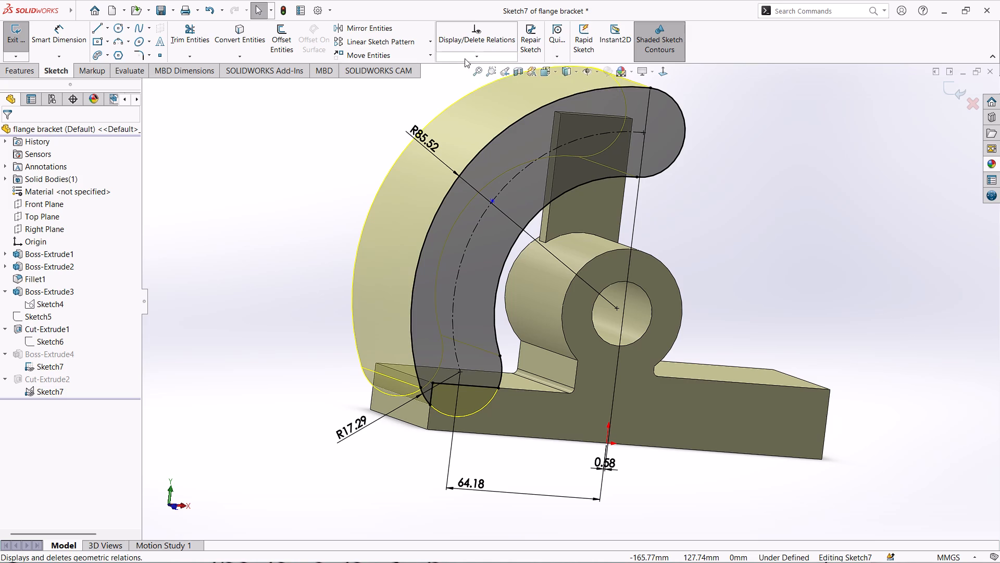
left_click(473, 93)
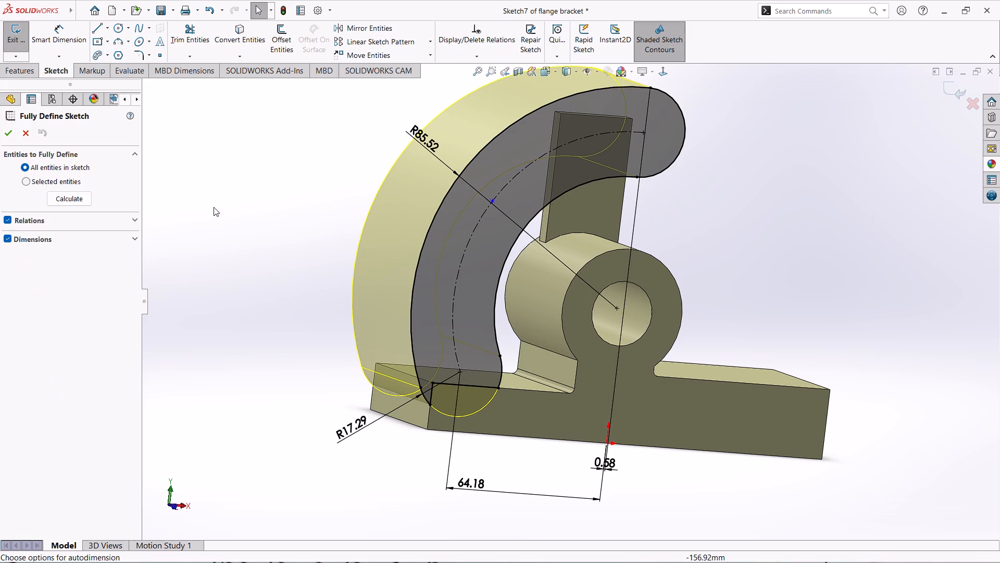
left_click(4, 132)
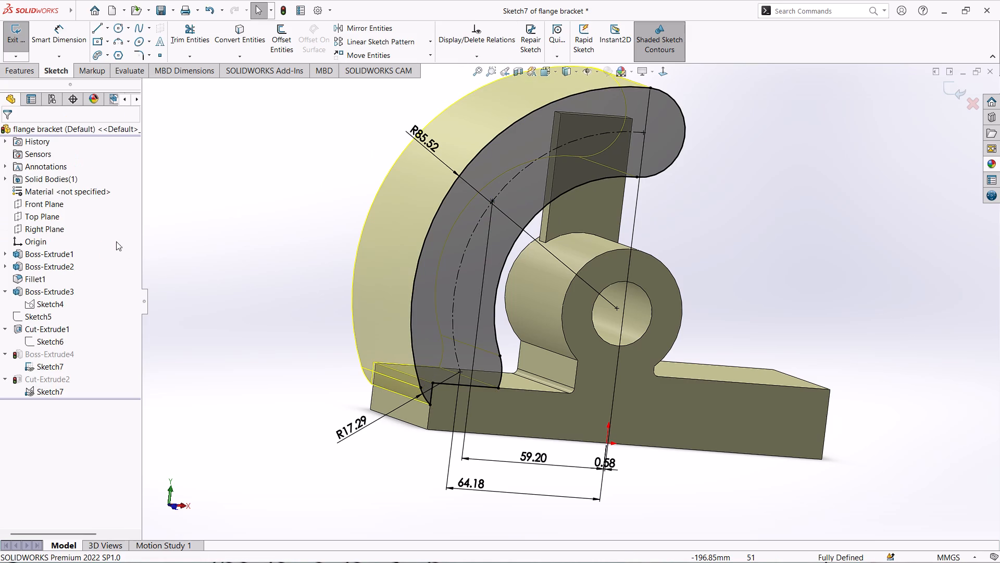
left_click(16, 43)
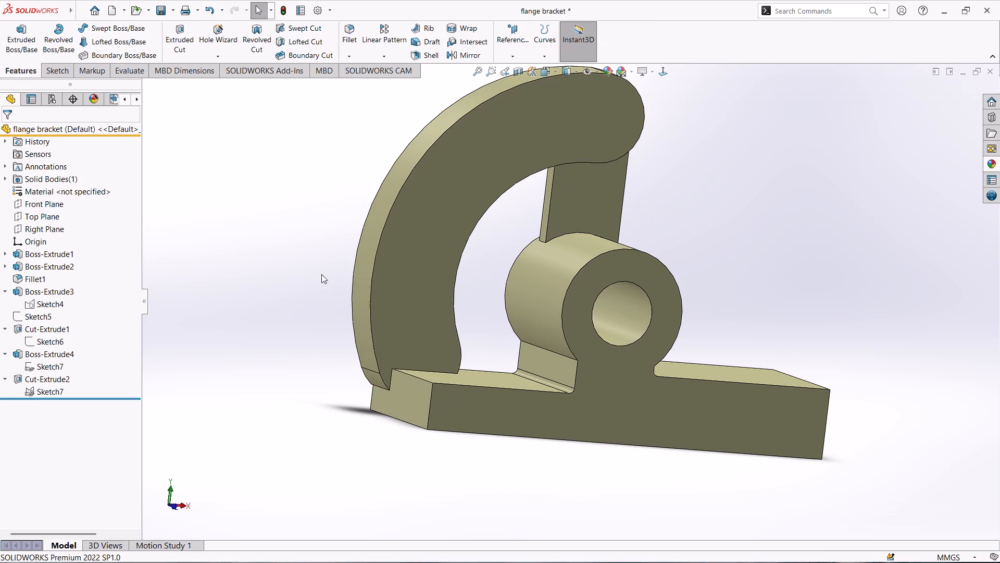
Examine the rebuilt arm and its junction with the base from several sides, and check the arm extrusion's settings.
middle_click_drag(296, 250, 449, 398)
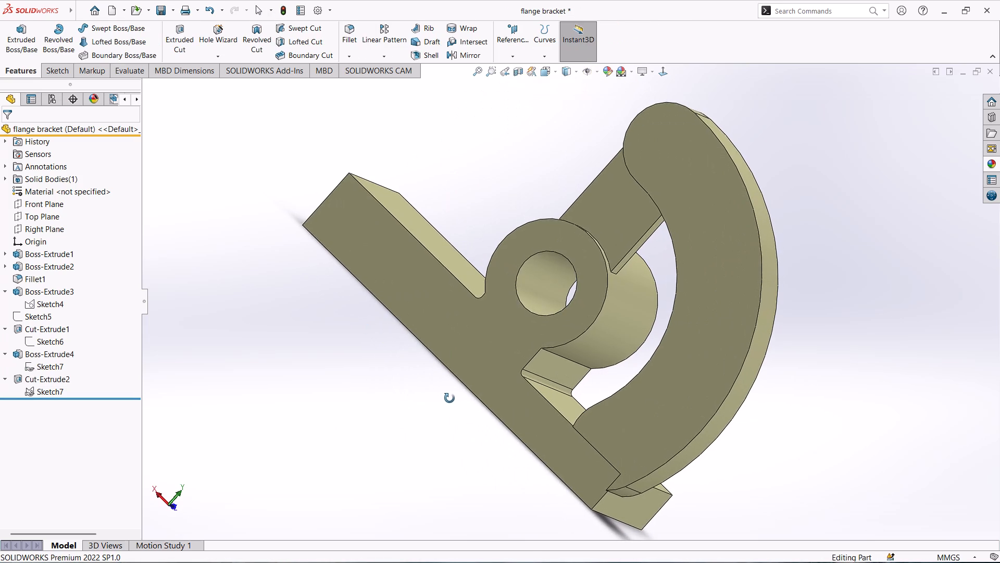
middle_click_drag(449, 398, 402, 302)
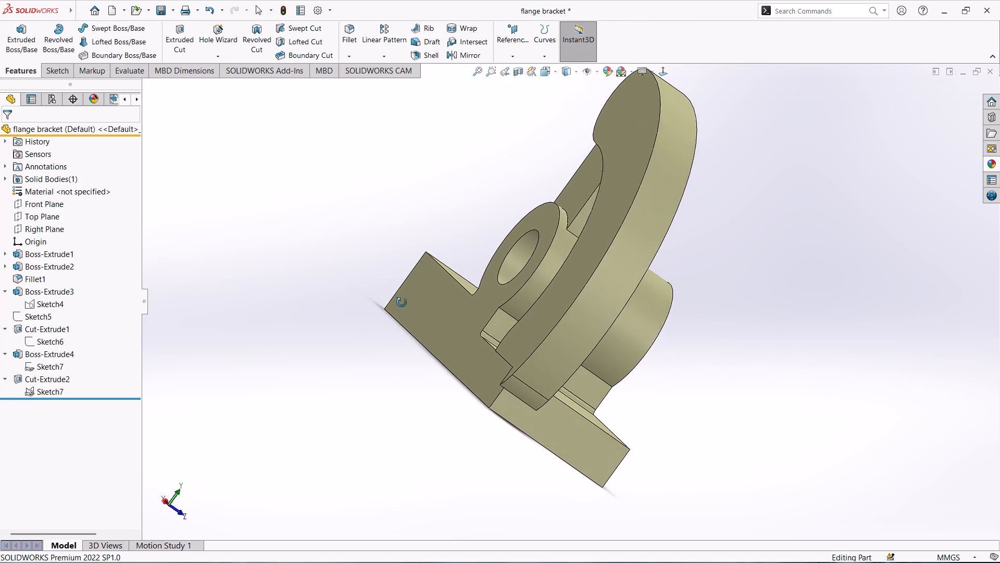
middle_click_drag(402, 302, 411, 408)
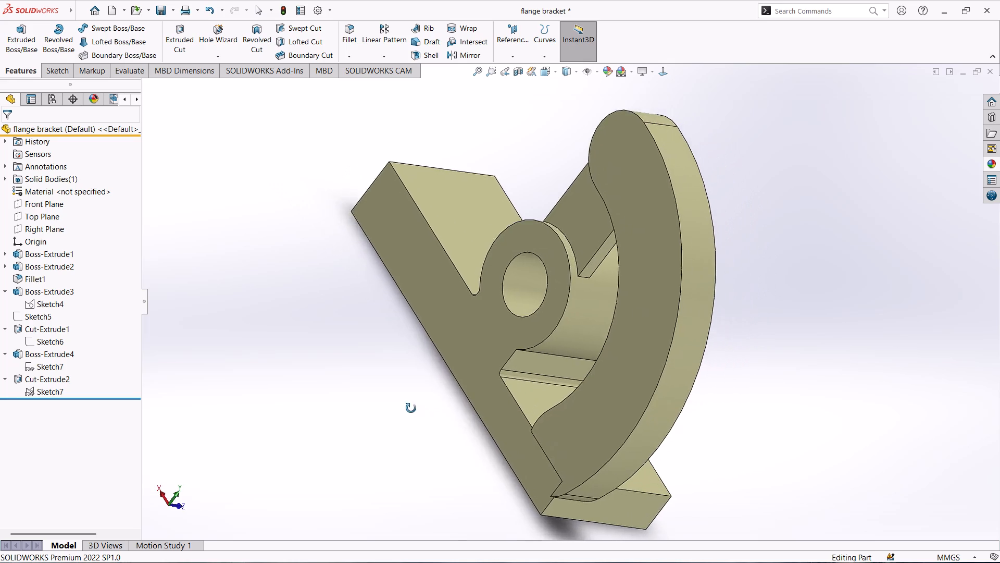
middle_click_drag(411, 408, 340, 354)
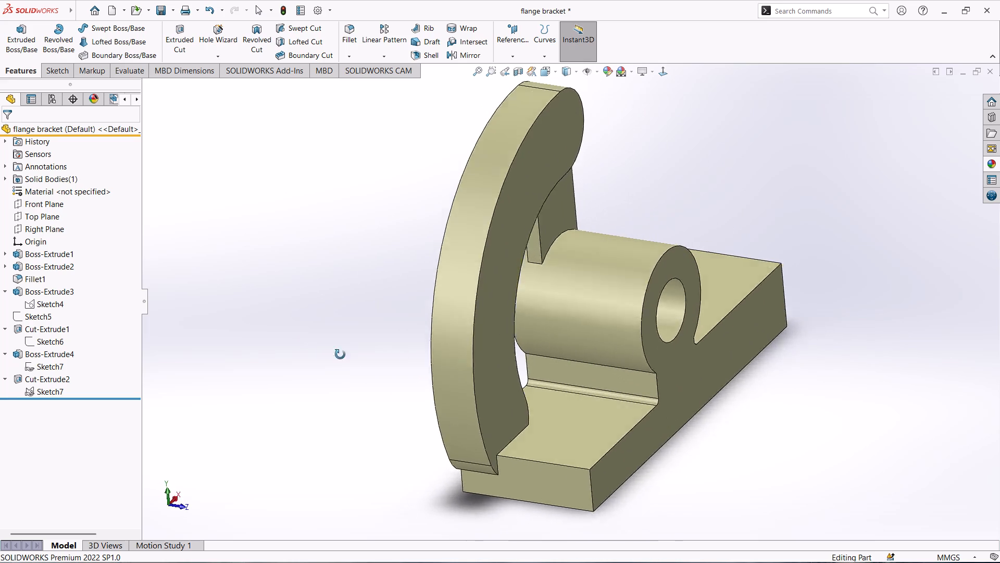
middle_click_drag(340, 354, 404, 352)
left_click(49, 353)
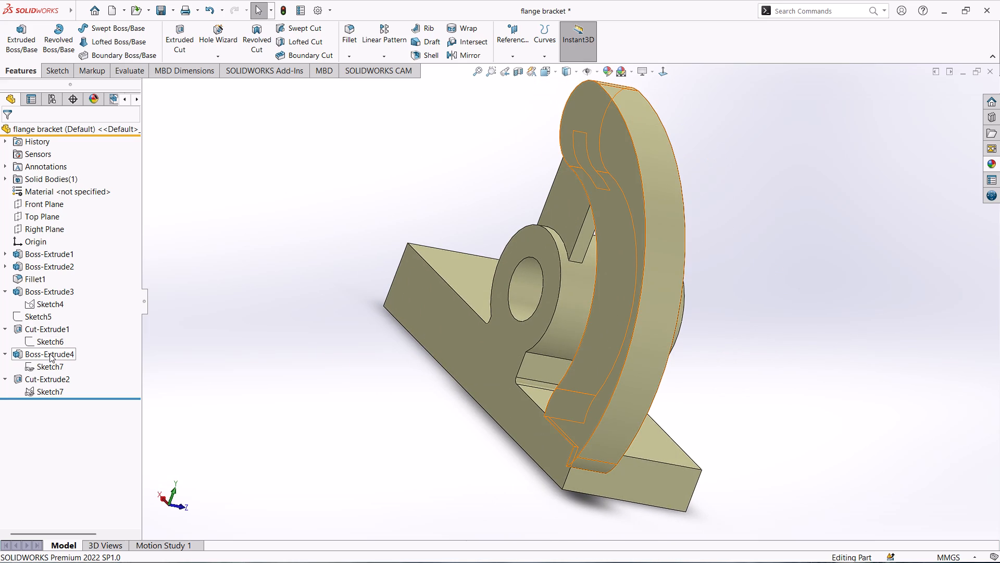
left_click(59, 323)
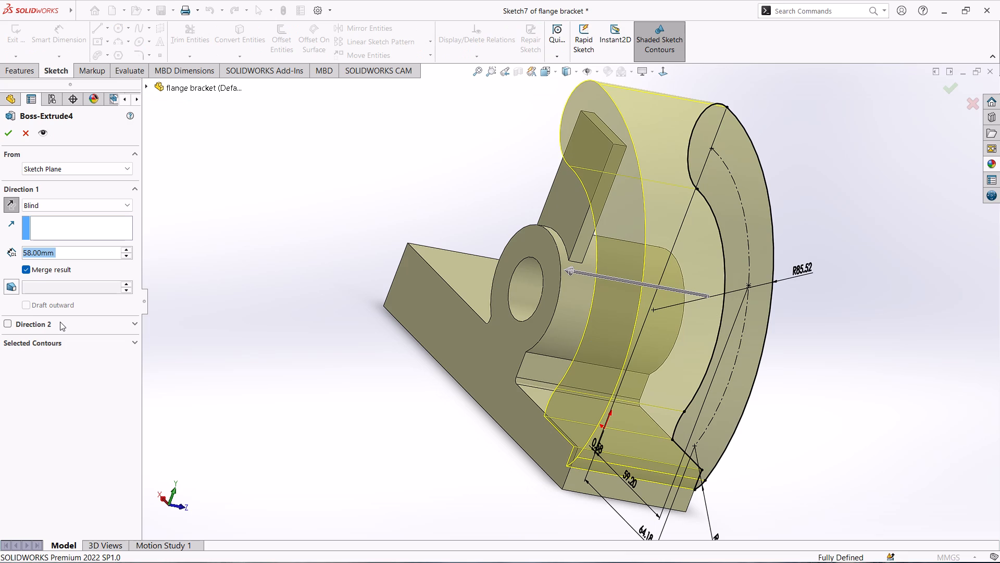
key("Escape")
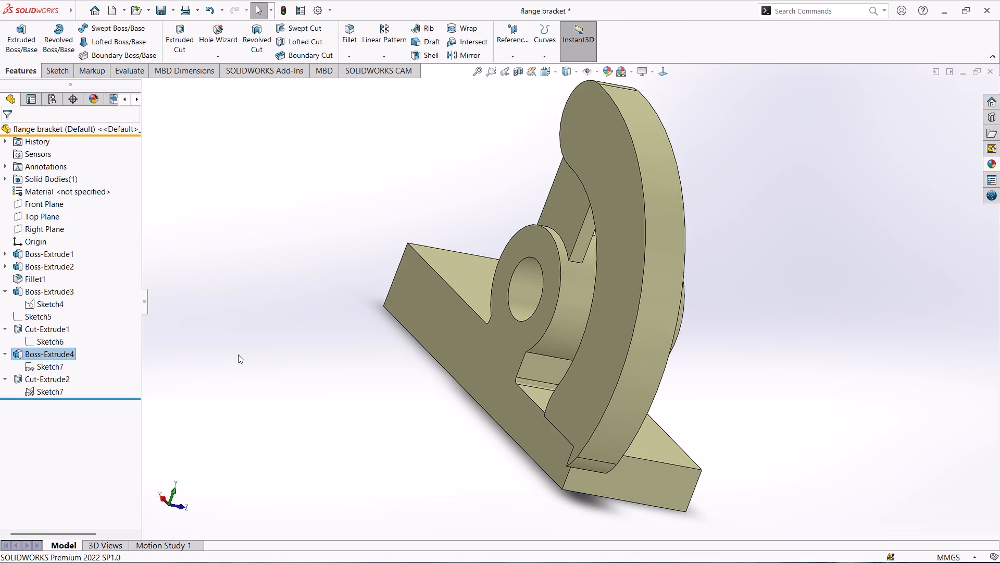
Undo the arm sketch's exit, the dimensioning added for full definition, and the trims of the slot and converted base lines.
key("ctrl+z")
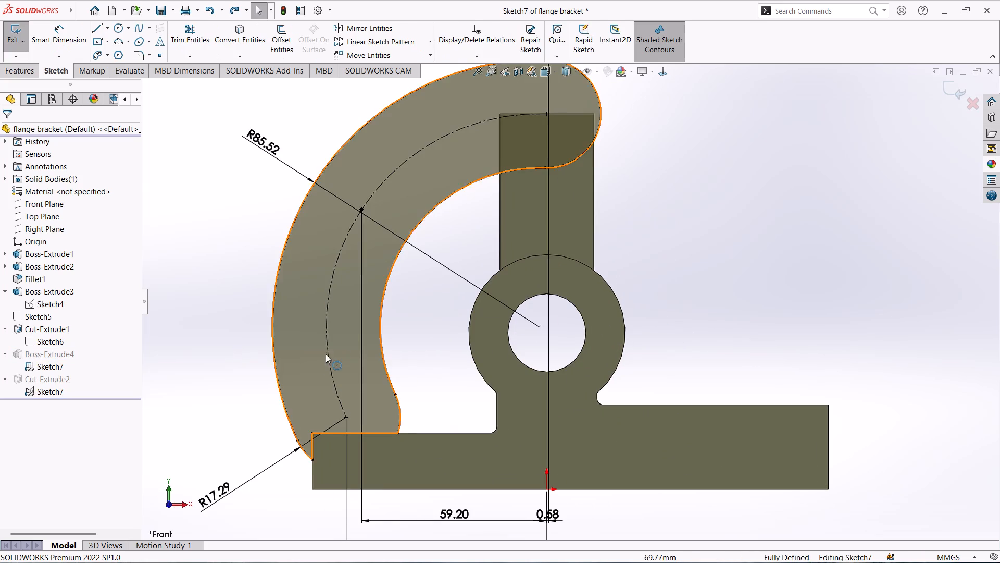
middle_click_drag(253, 324, 304, 362)
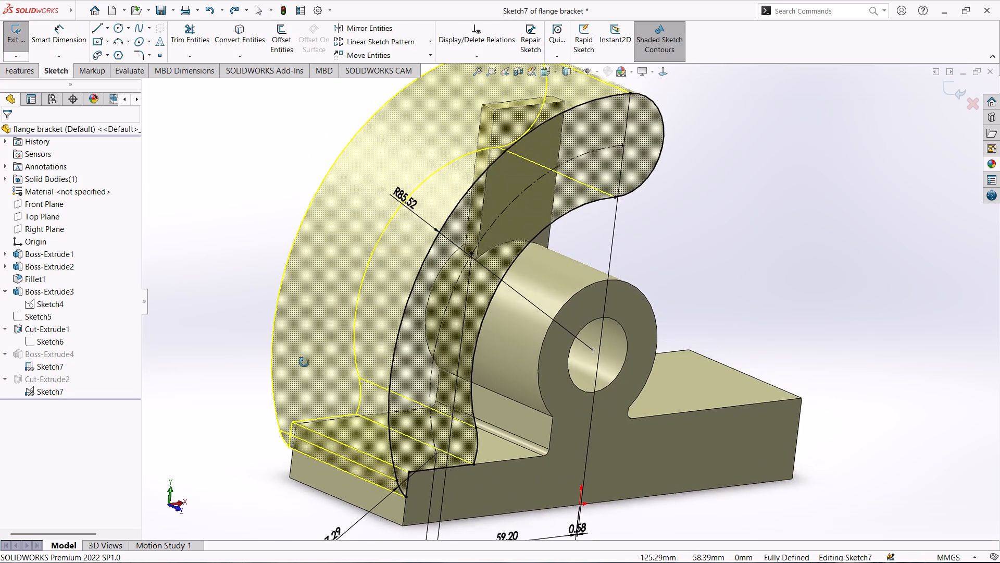
middle_click_drag(304, 362, 285, 319)
scroll(285, 319, "down", 1)
scroll(285, 320, "up", 2)
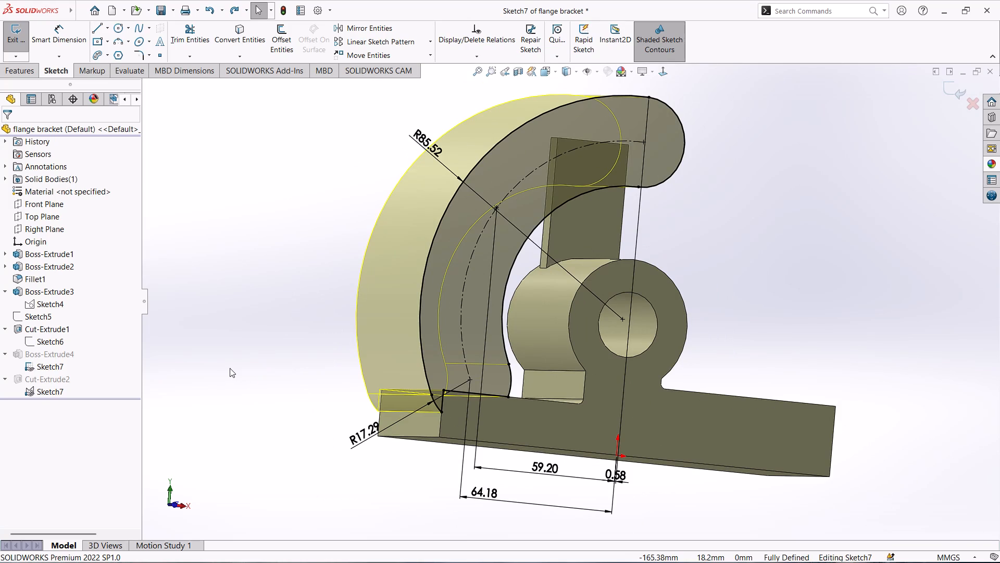
key("ctrl+z")
key("ctrl+z")
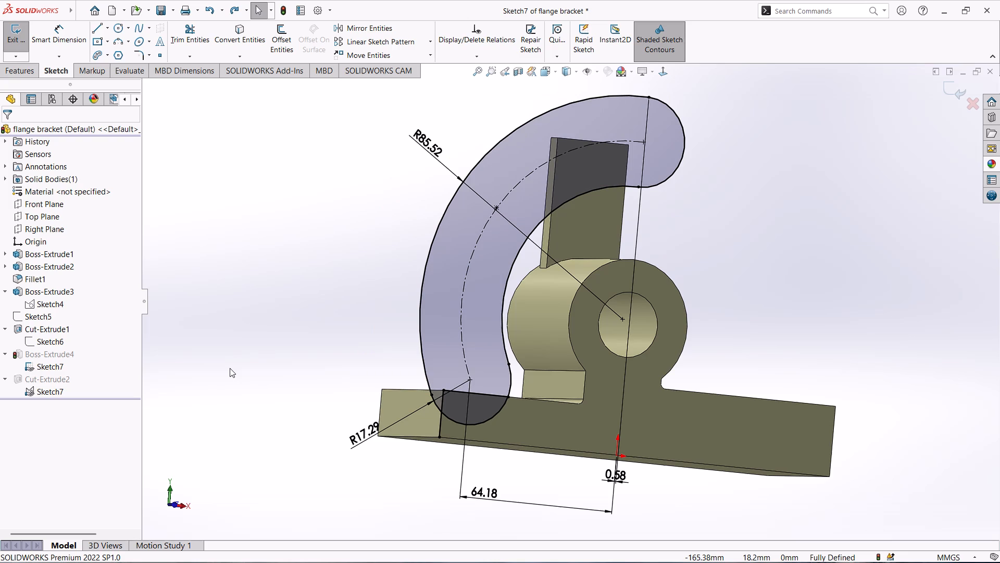
key("ctrl+z")
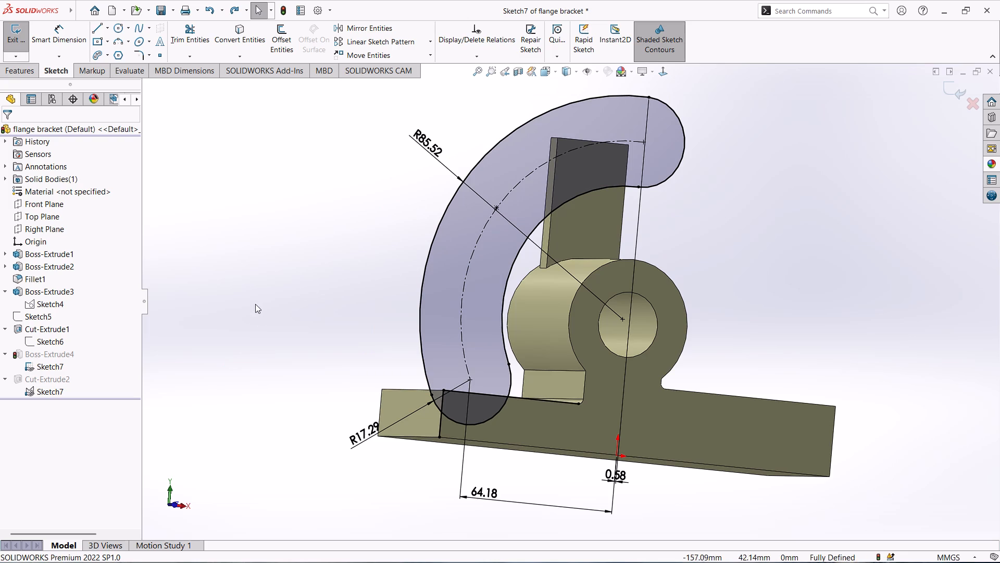
middle_click_drag(263, 312, 305, 395)
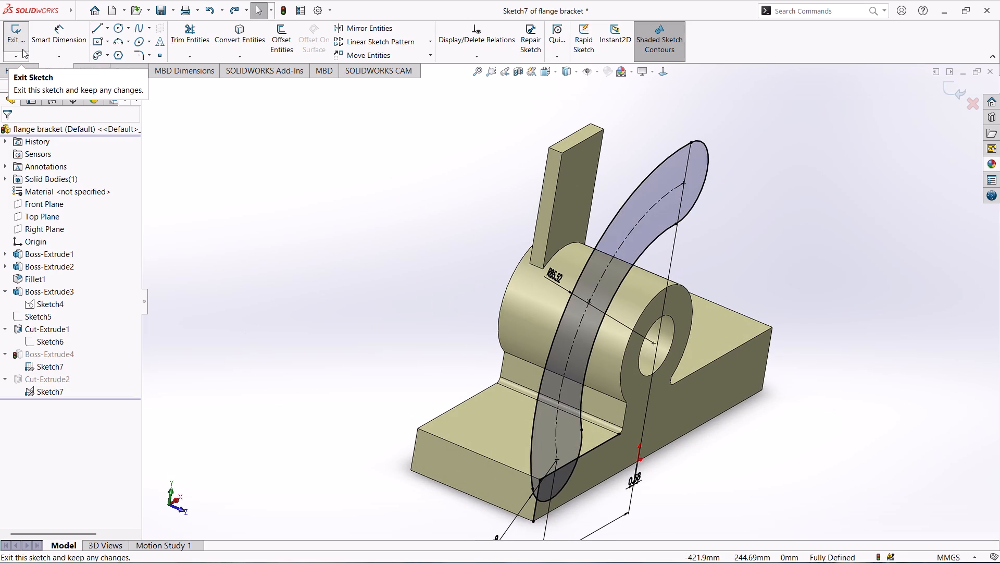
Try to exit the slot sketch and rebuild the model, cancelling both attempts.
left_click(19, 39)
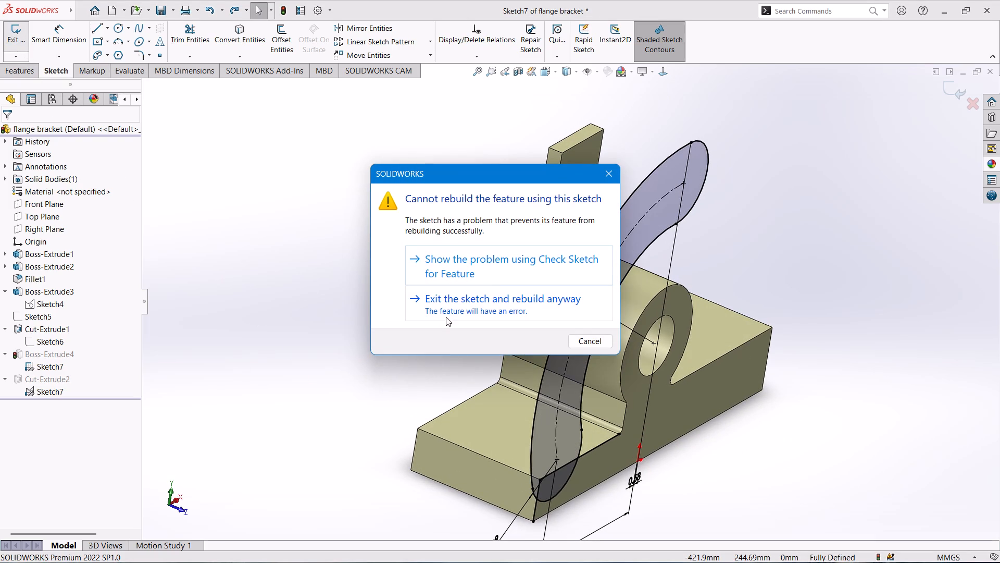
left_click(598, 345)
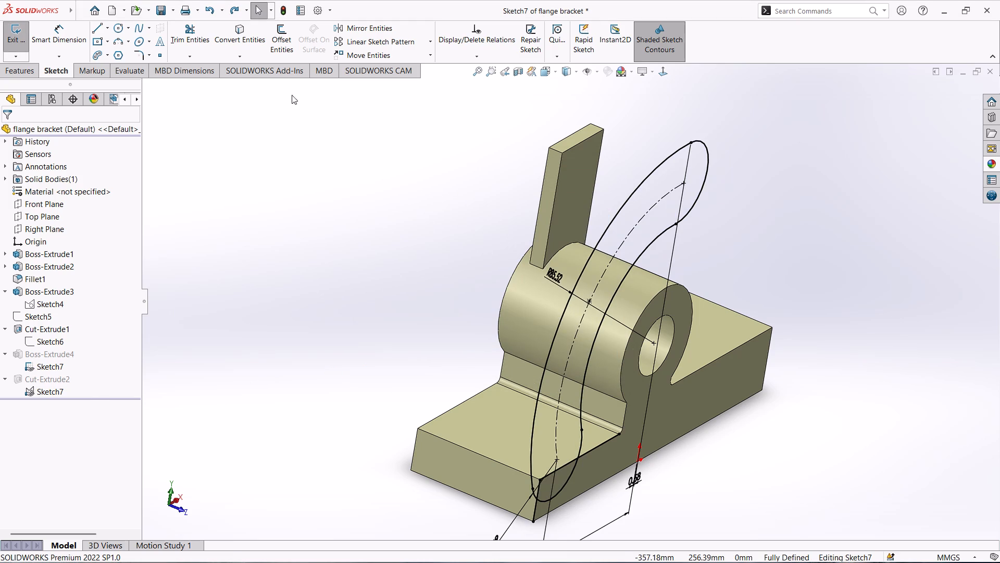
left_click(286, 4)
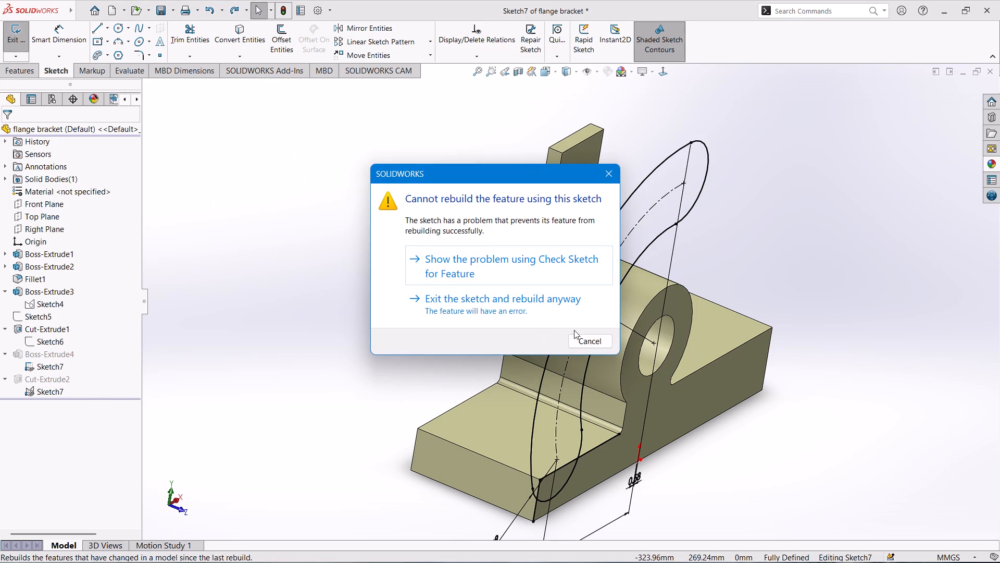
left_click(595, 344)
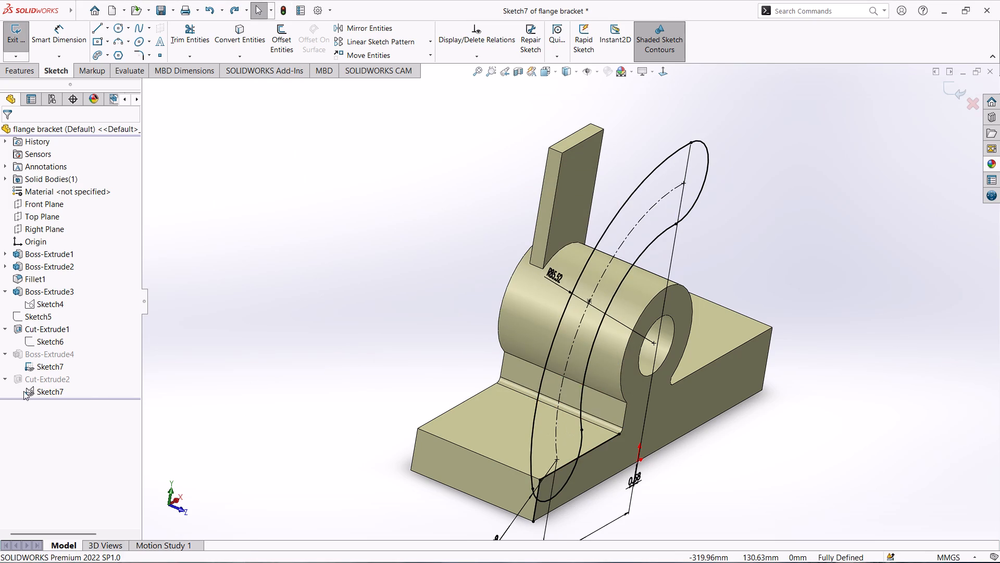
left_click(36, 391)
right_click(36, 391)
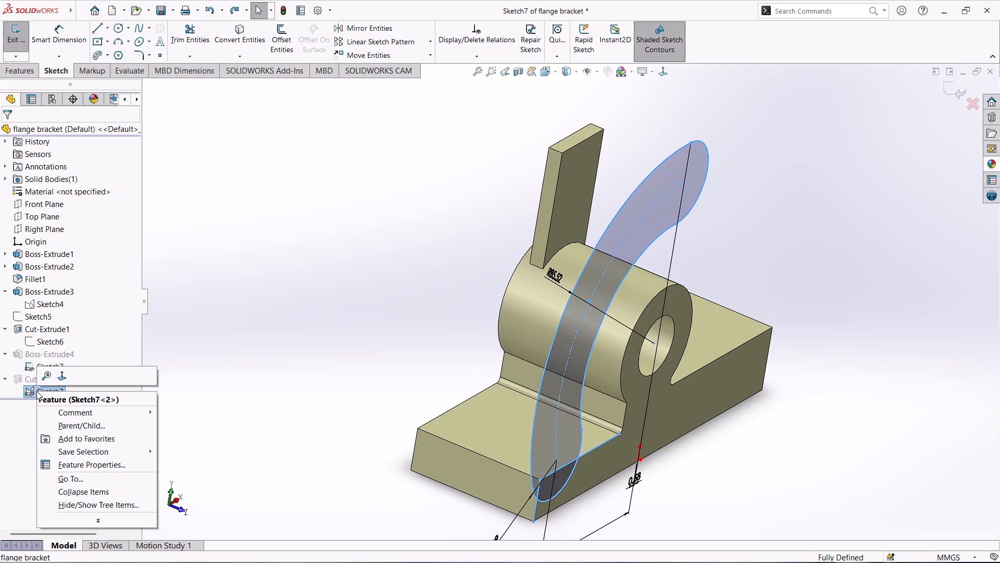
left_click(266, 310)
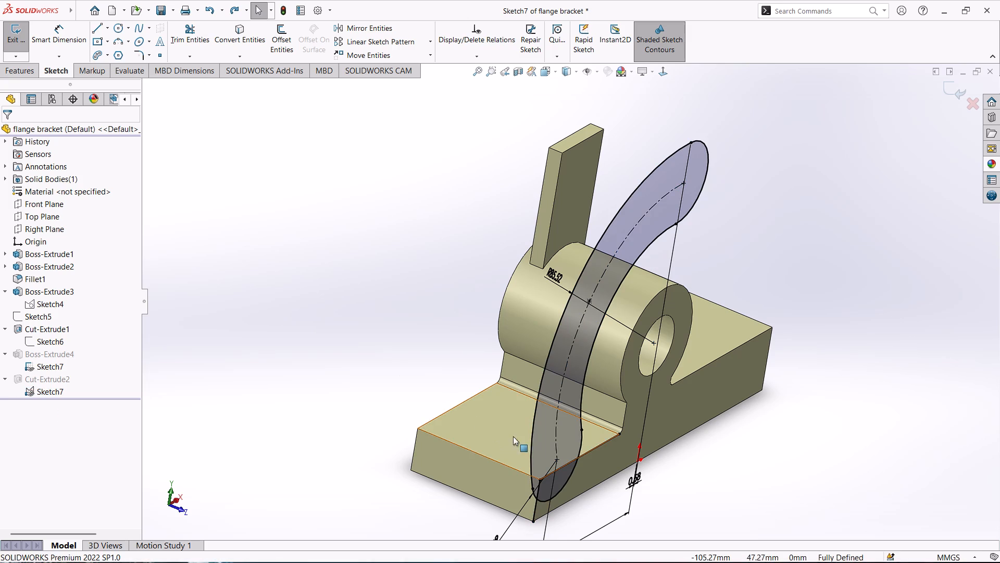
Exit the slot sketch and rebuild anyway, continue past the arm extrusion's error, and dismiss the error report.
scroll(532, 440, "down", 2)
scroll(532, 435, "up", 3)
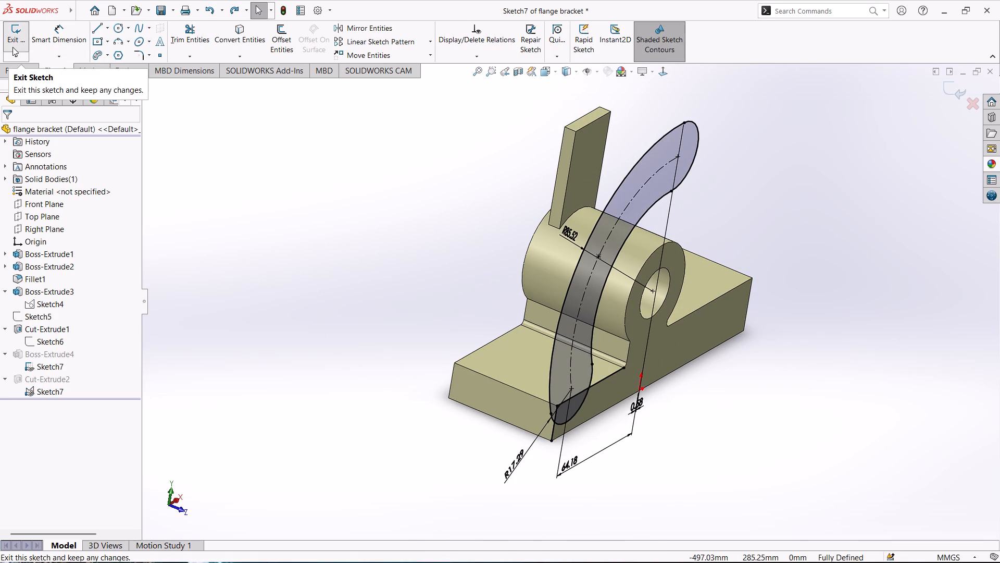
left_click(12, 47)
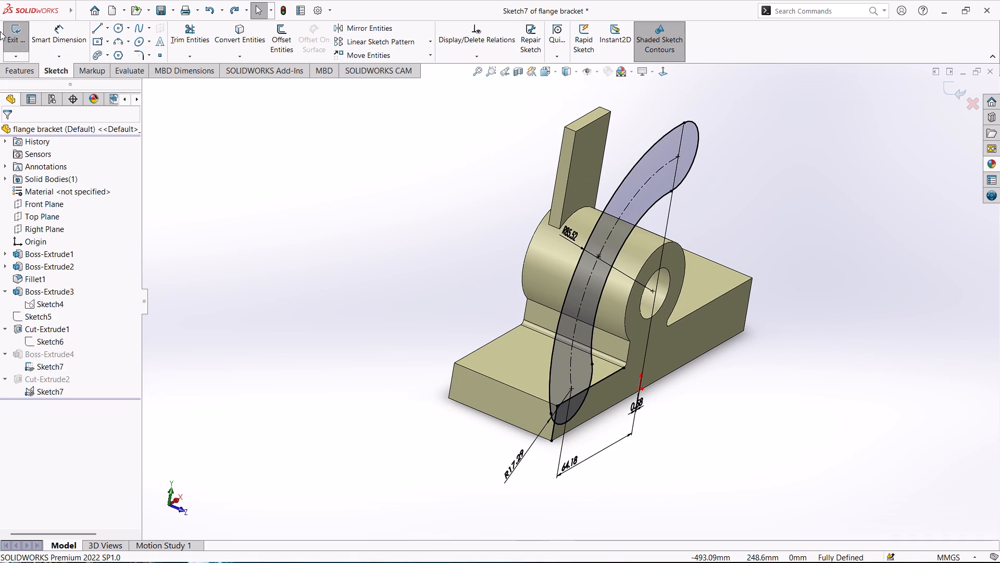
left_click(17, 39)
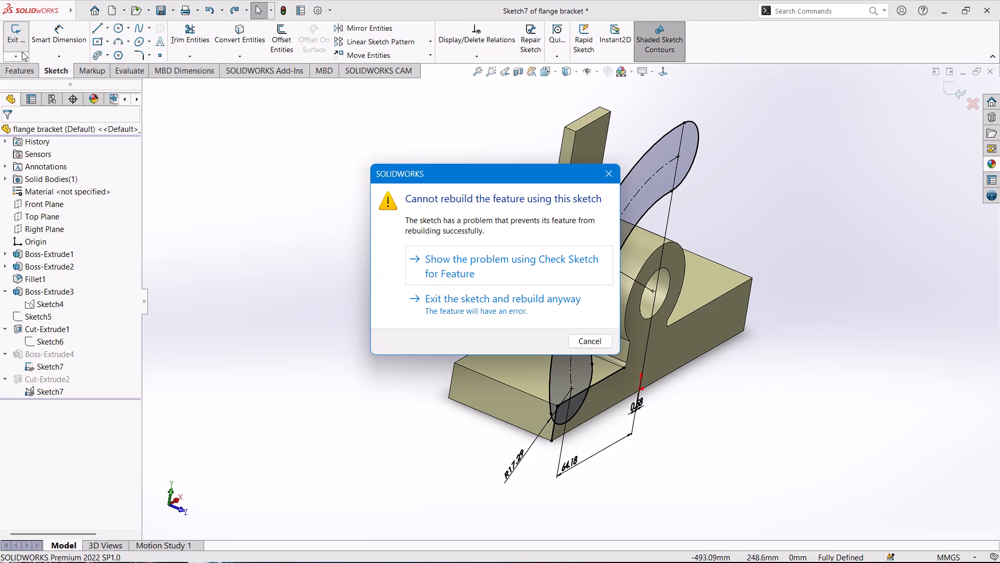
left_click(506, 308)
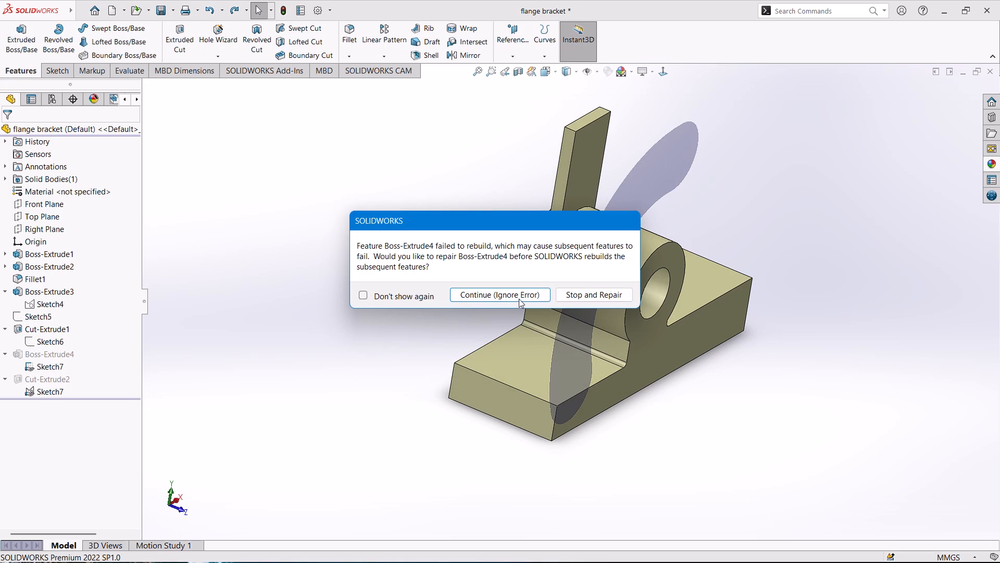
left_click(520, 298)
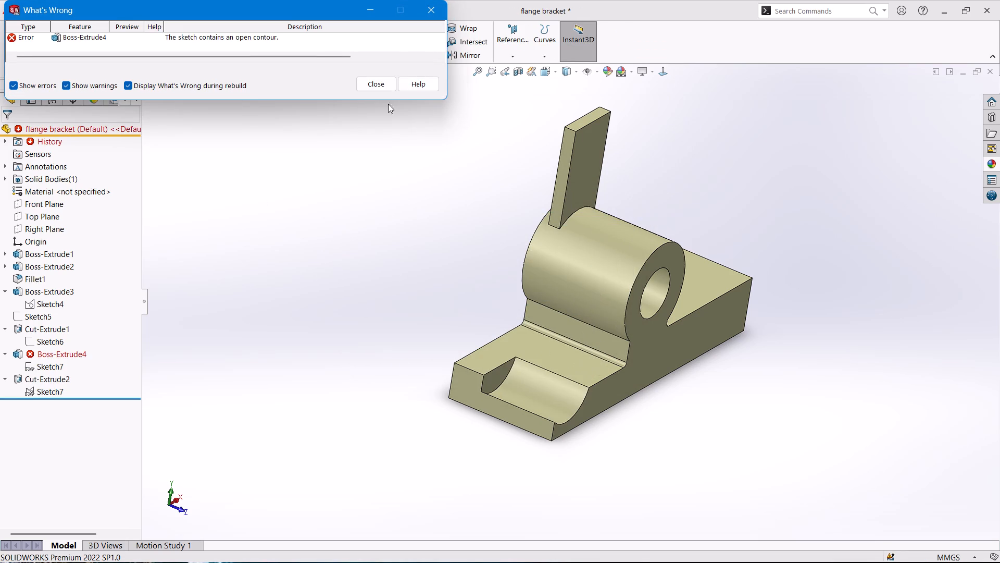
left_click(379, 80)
Undo the sketch exit and the conversion of the base edges, leaving only the full slot outline.
scroll(606, 351, "down", 1)
scroll(605, 352, "up", 1)
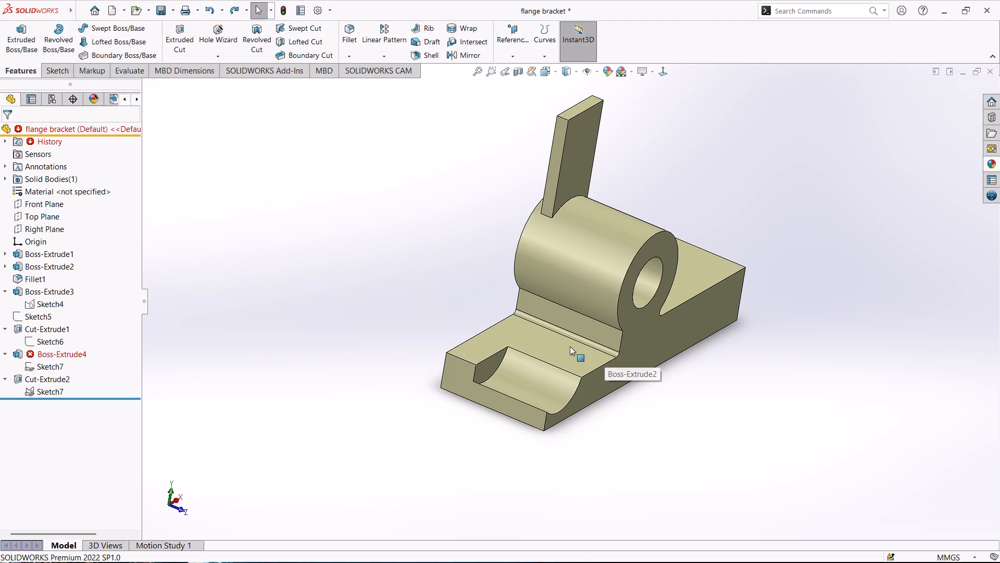
key("ctrl+z")
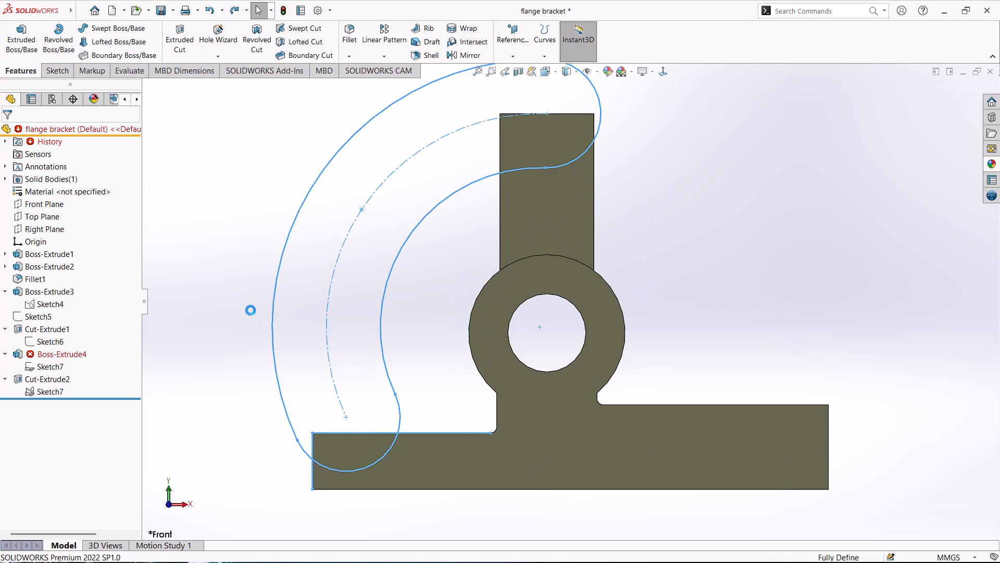
scroll(243, 335, "down", 1)
scroll(243, 335, "up", 2)
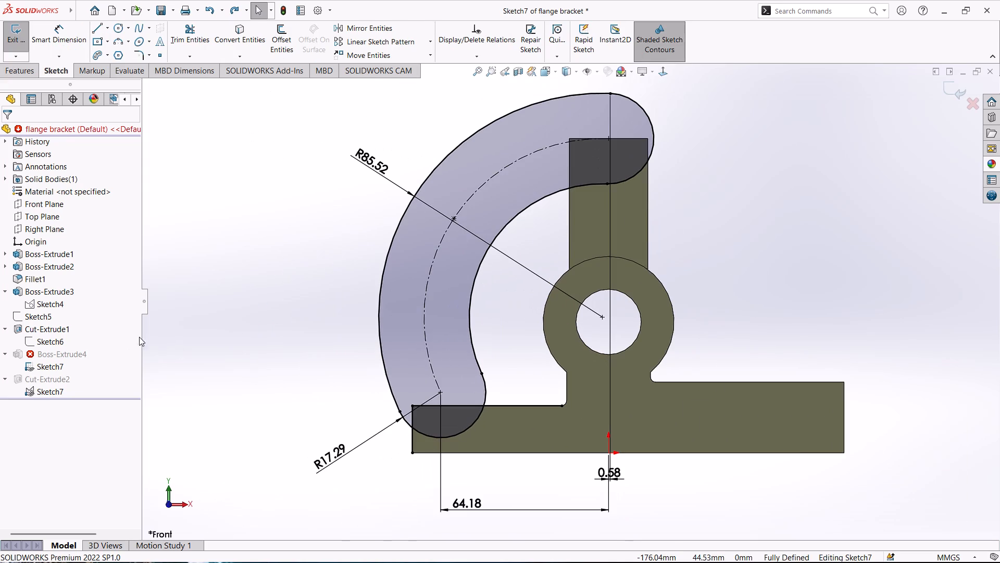
left_click(28, 351)
scroll(277, 324, "down", 1)
scroll(277, 324, "up", 2)
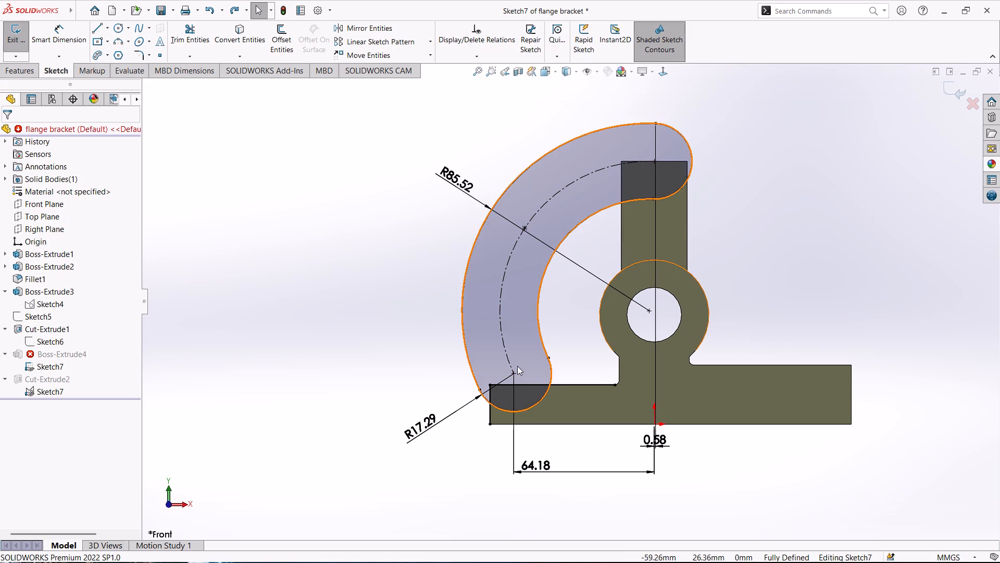
middle_click_drag(348, 251, 465, 326)
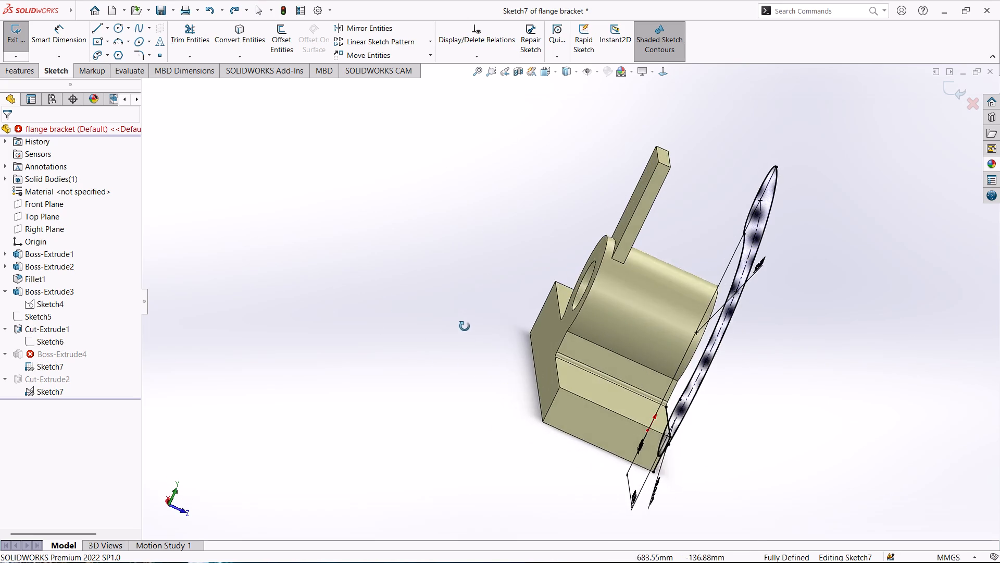
middle_click_drag(465, 326, 415, 293)
scroll(544, 401, "down", 2)
scroll(533, 390, "up", 2)
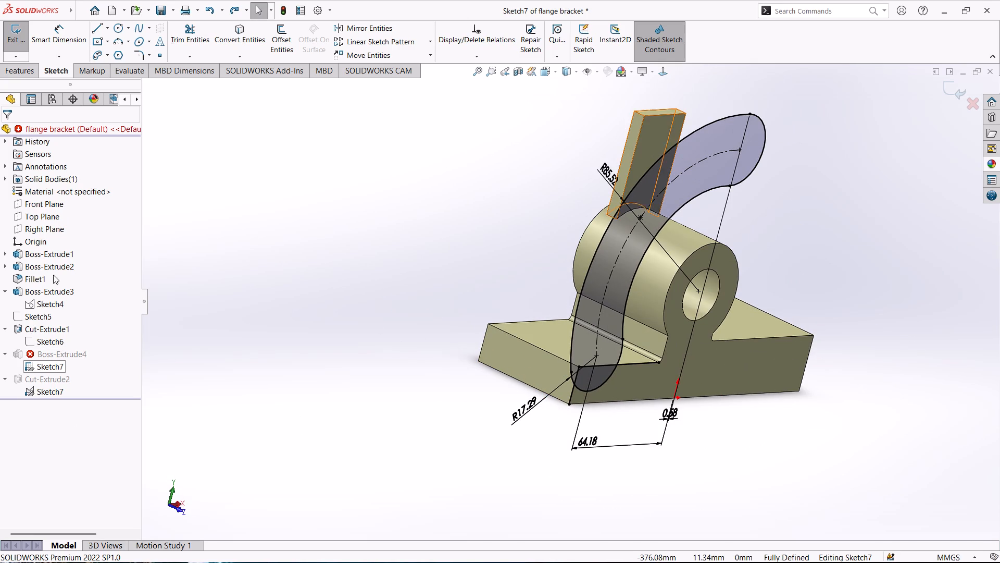
key("ctrl+z")
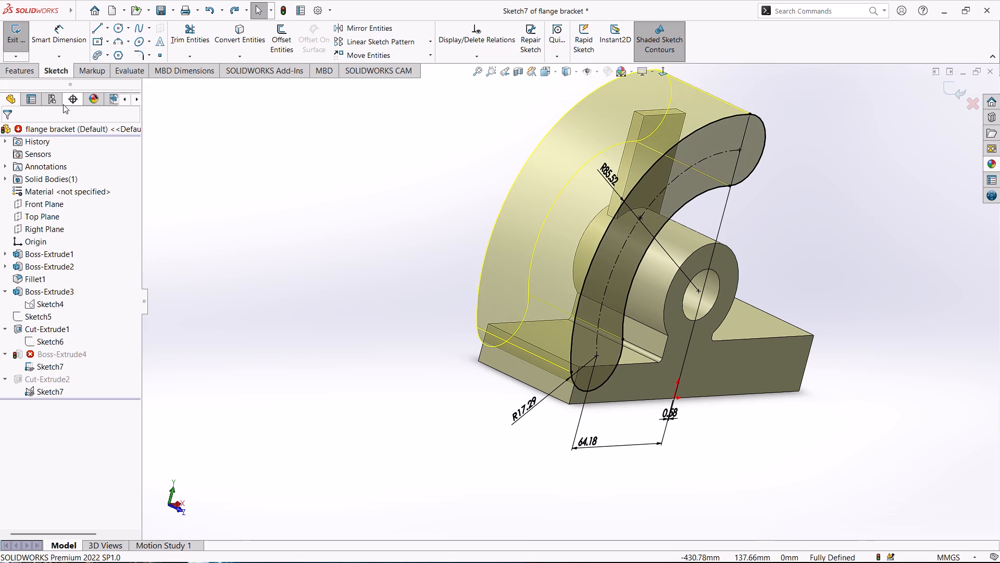
Exit the slot sketch to rebuild the arm from the full slot outline.
left_click(23, 55)
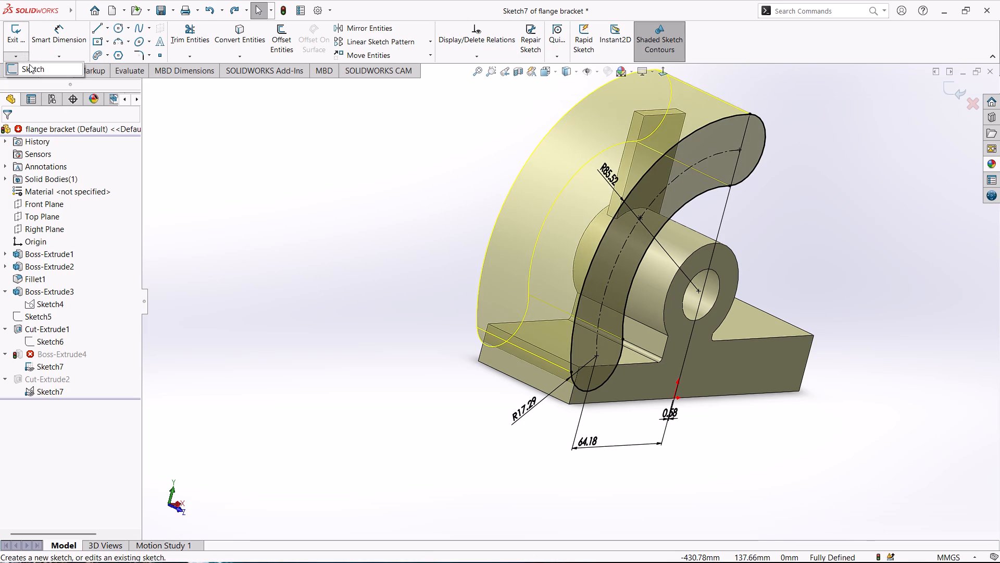
left_click(20, 33)
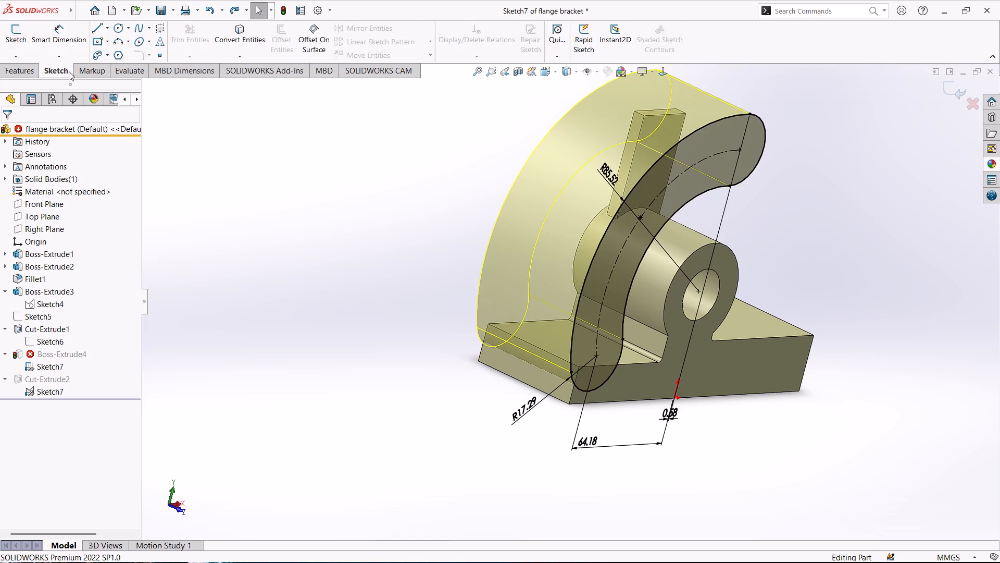
middle_click_drag(373, 245, 373, 246)
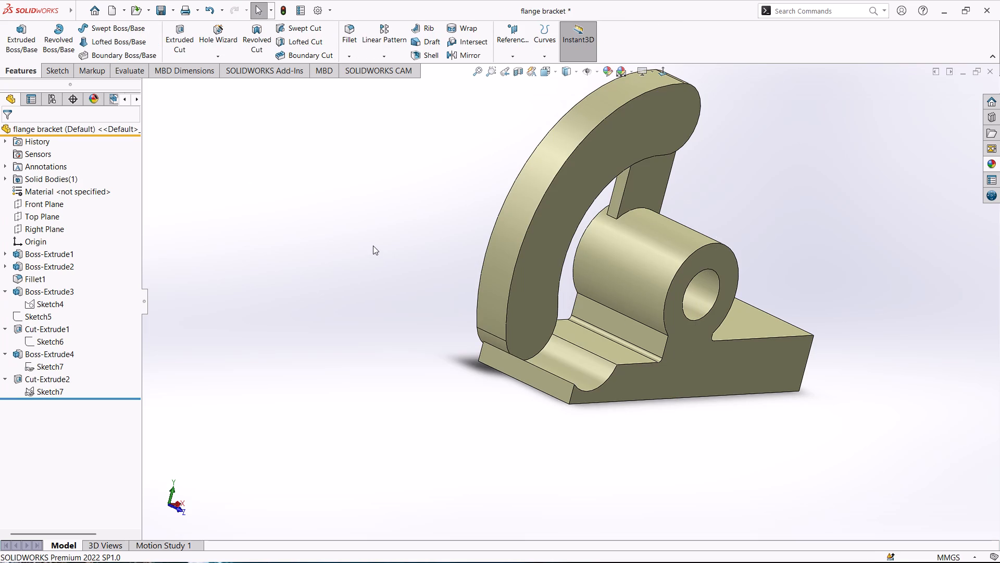
Start a sketch on the curved arm's flat face and draw a 10 mm diameter circle near the arm's upper end.
middle_click_drag(373, 246, 559, 418)
scroll(516, 274, "down", 3)
scroll(508, 277, "up", 2)
left_click(890, 218)
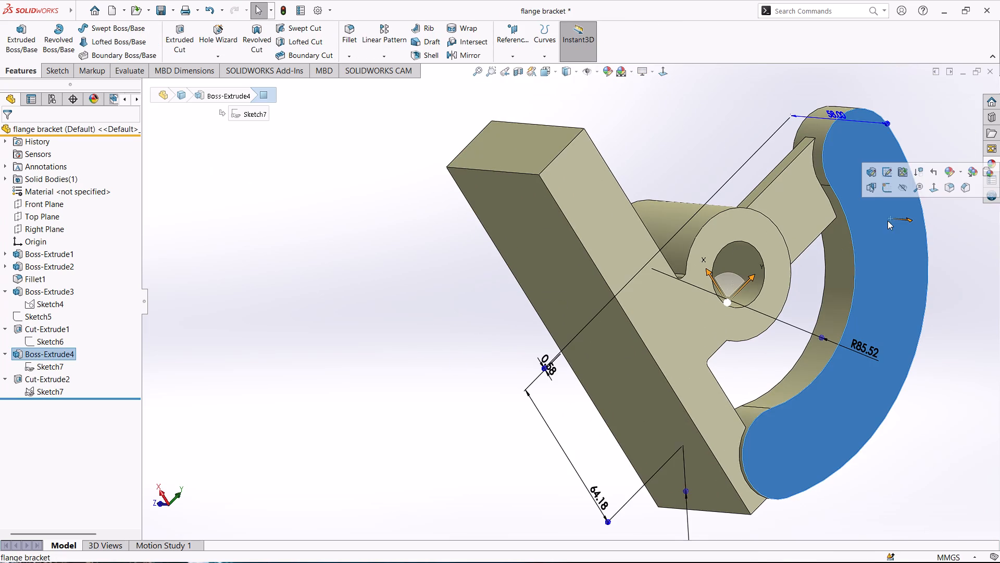
left_click(891, 194)
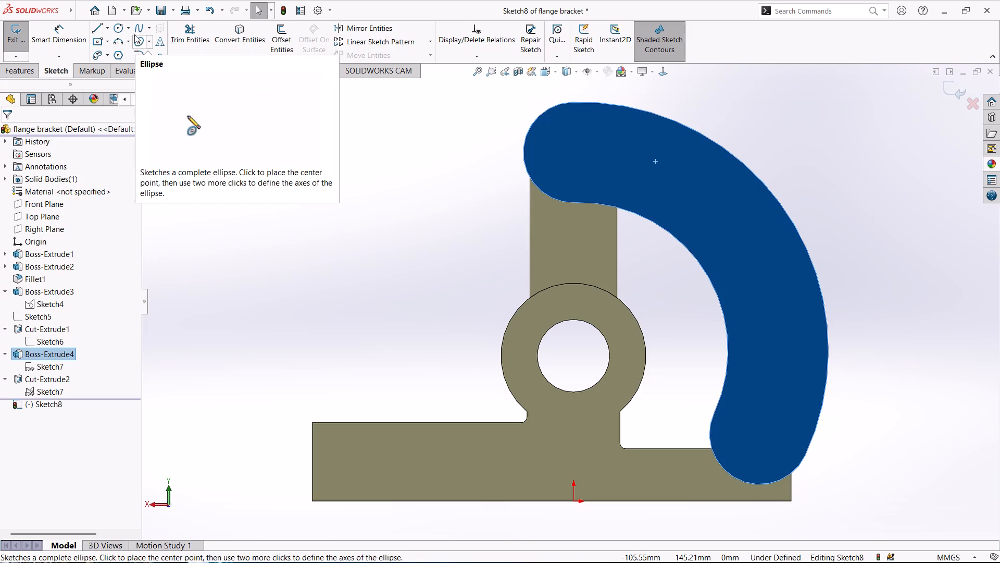
left_click(120, 26)
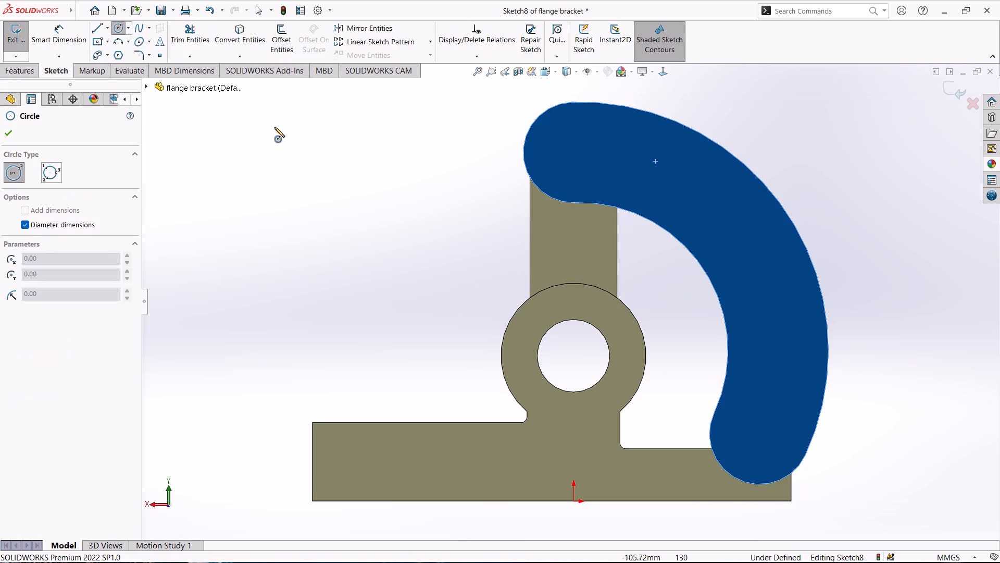
left_click(572, 149)
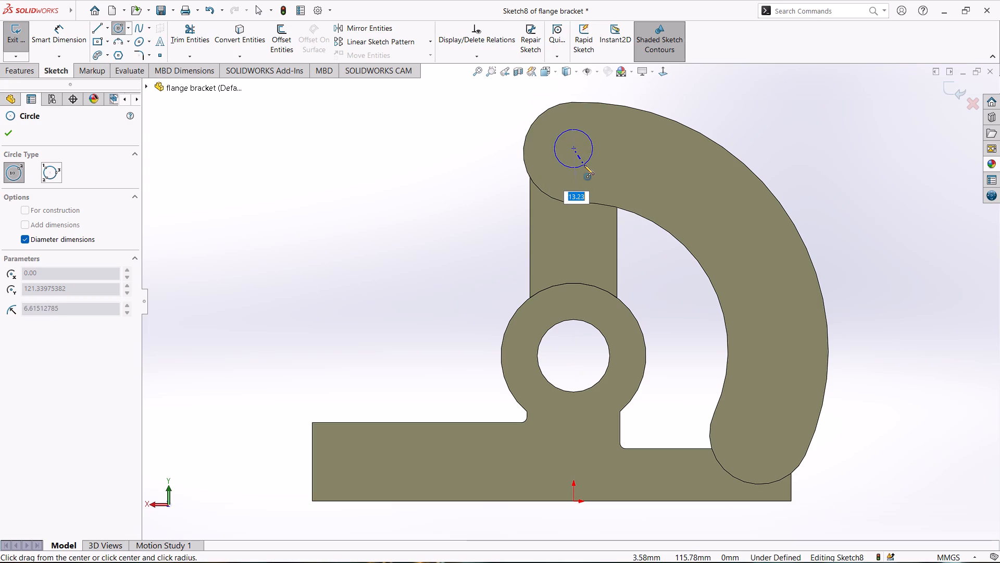
type("10")
key("Return")
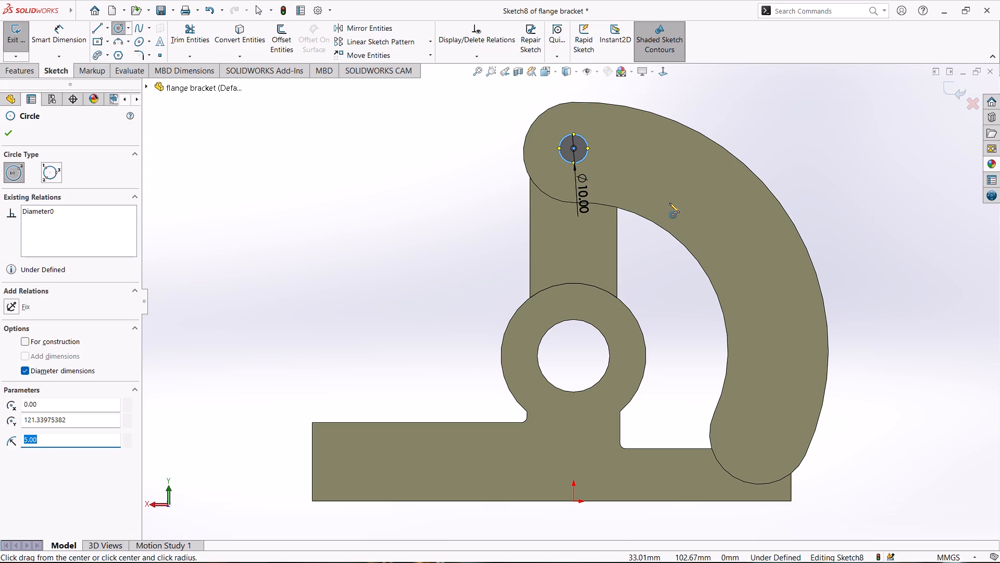
Sketch three more circles down the curved arm, about 12, 17 and 14 mm in diameter, the last near its lower end.
left_click(656, 164)
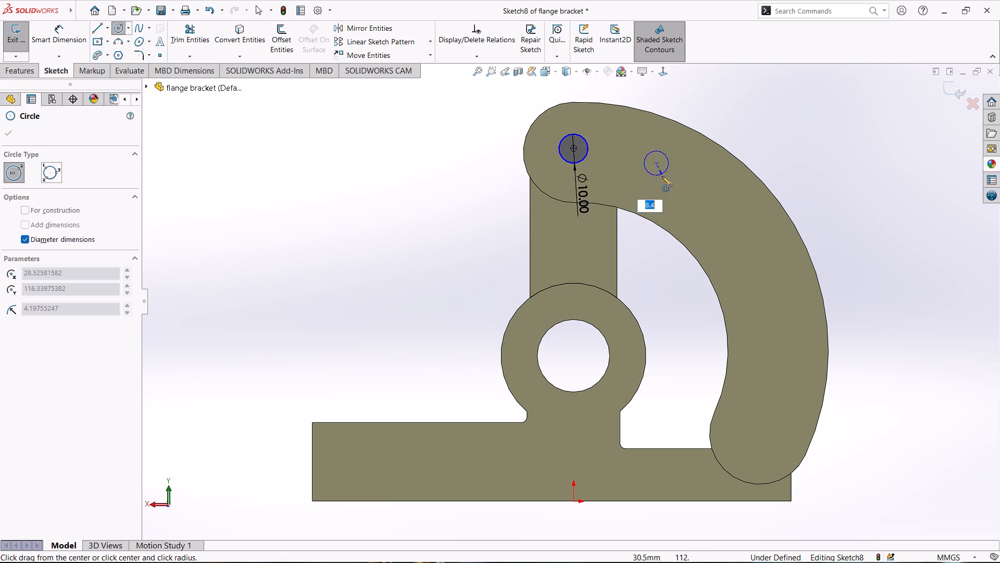
left_click(662, 179)
left_click(752, 272)
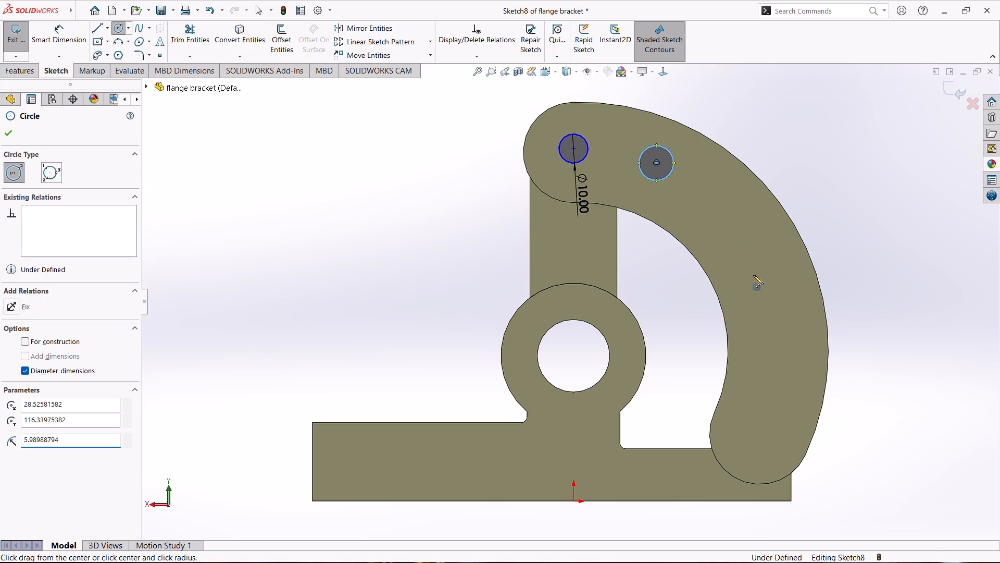
left_click(759, 296)
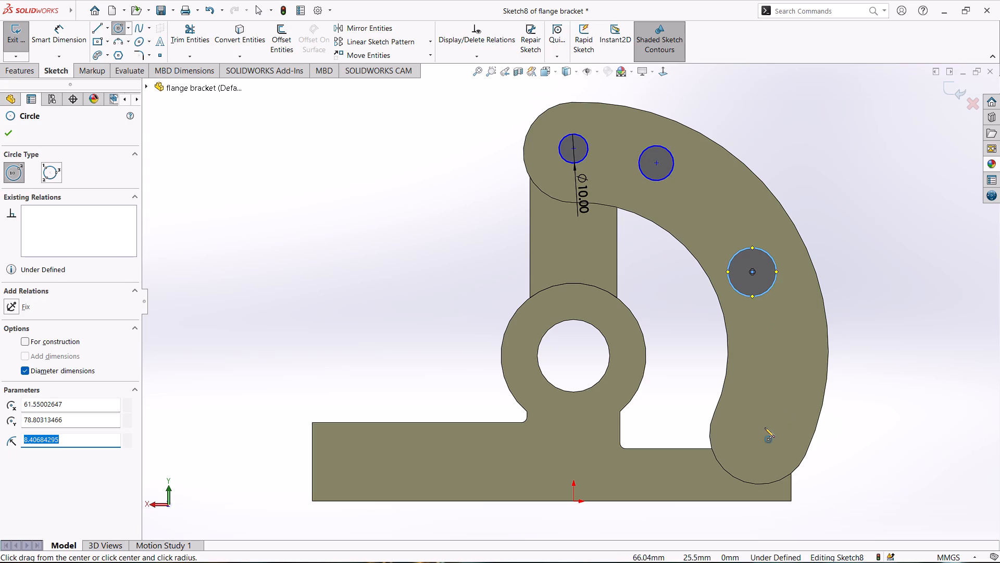
left_click(765, 427)
left_click(767, 448)
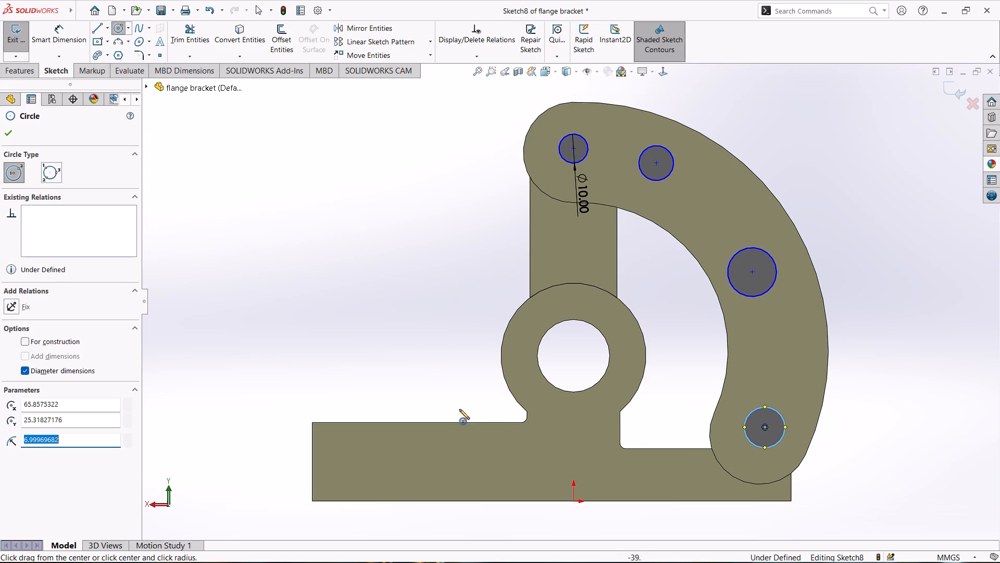
key("Escape")
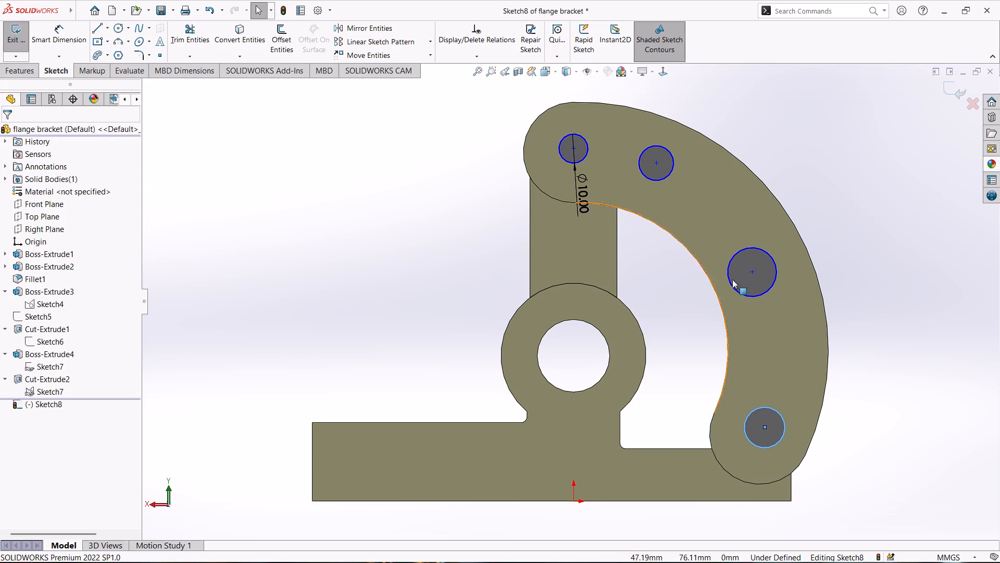
Make all four circles on the arm equal in size.
left_click(736, 291, "ctrl")
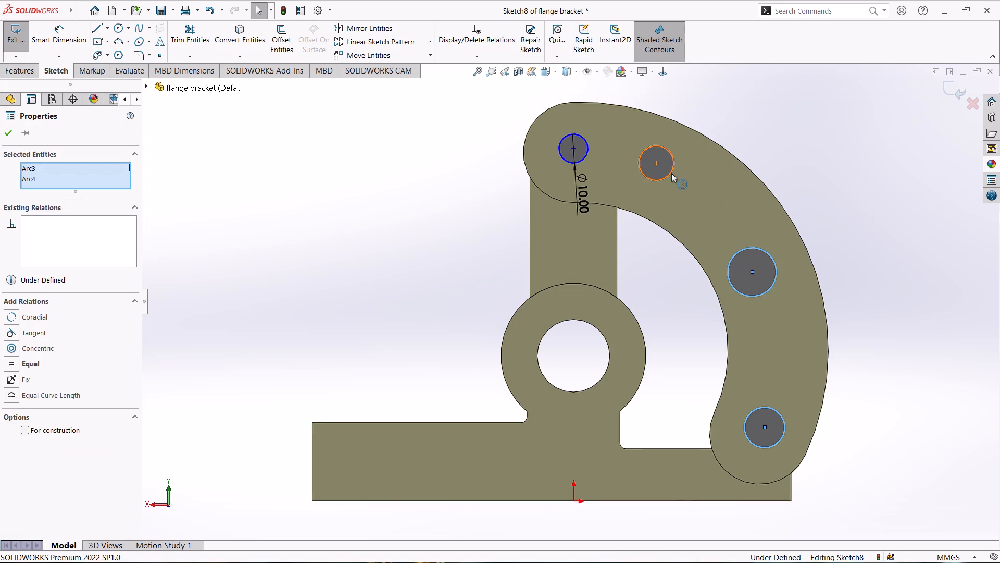
left_click(671, 173, "ctrl")
left_click(588, 145, "ctrl")
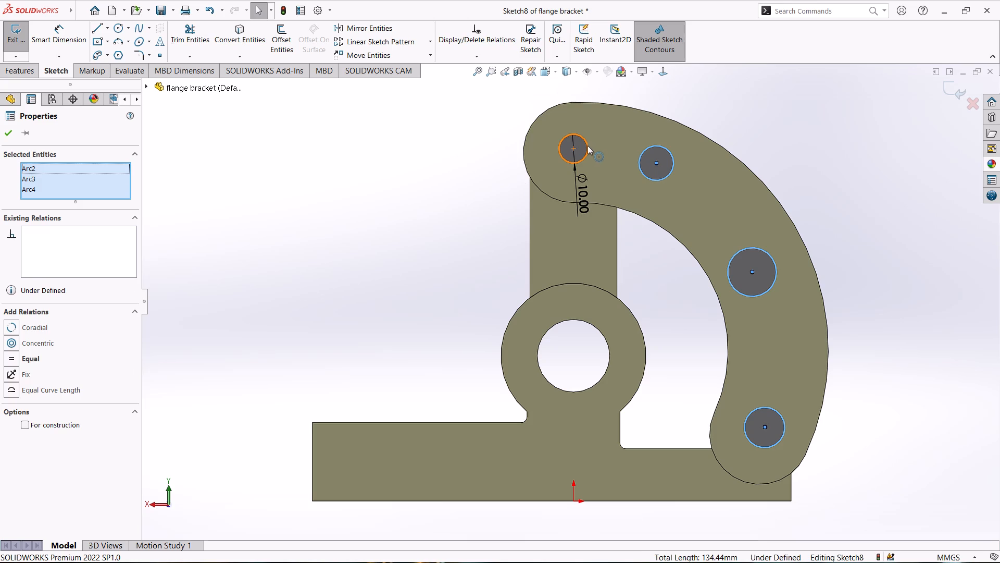
left_click(23, 369)
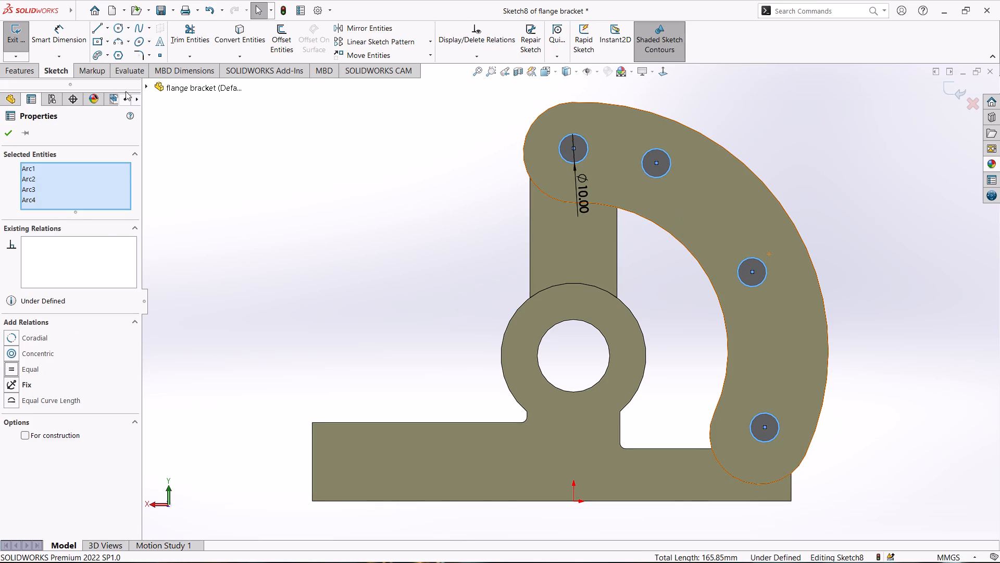
Draw centerlines from the origin to the centres of the uppermost and lowest circles on the arm.
left_click(100, 30)
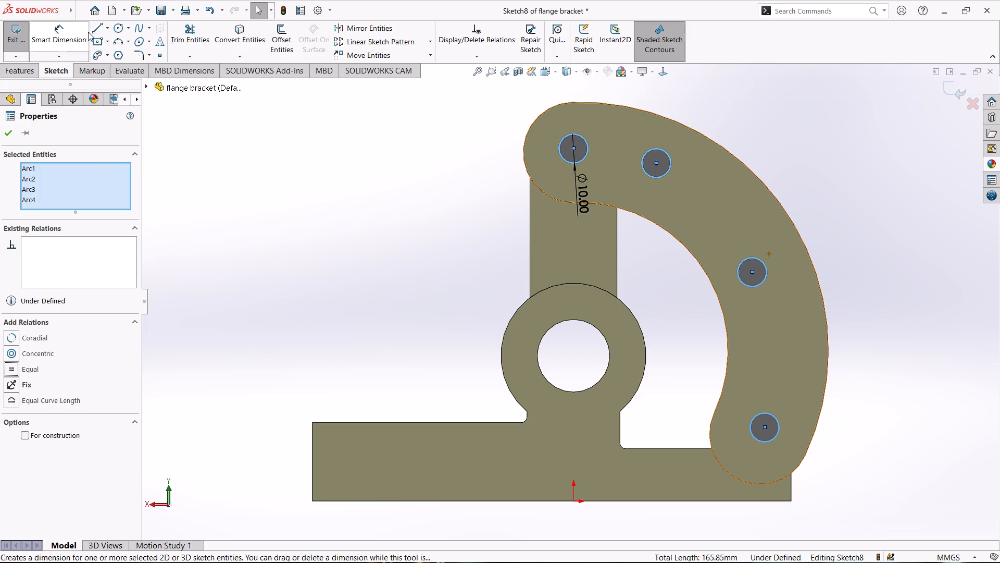
left_click(109, 30)
left_click(111, 55)
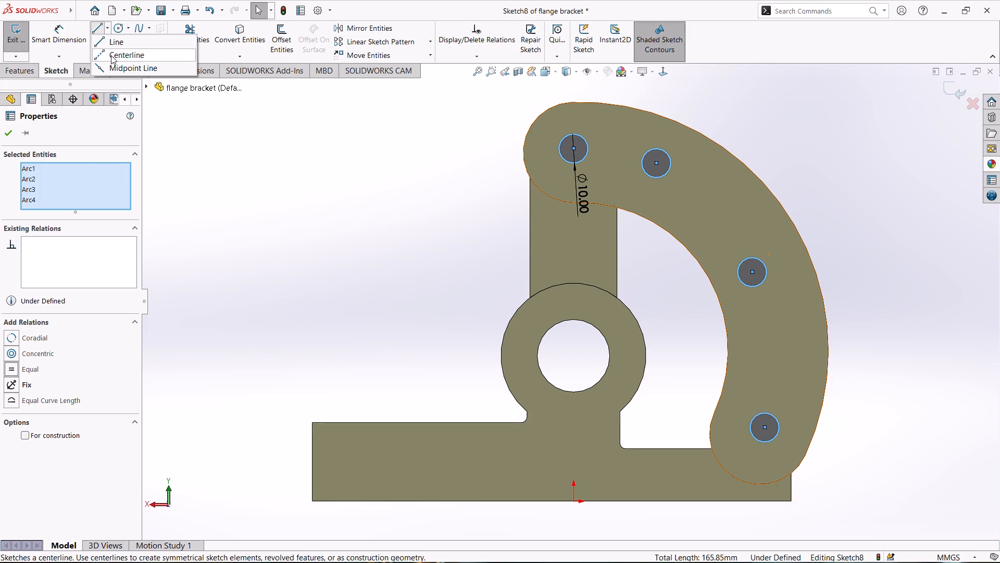
left_click(572, 502)
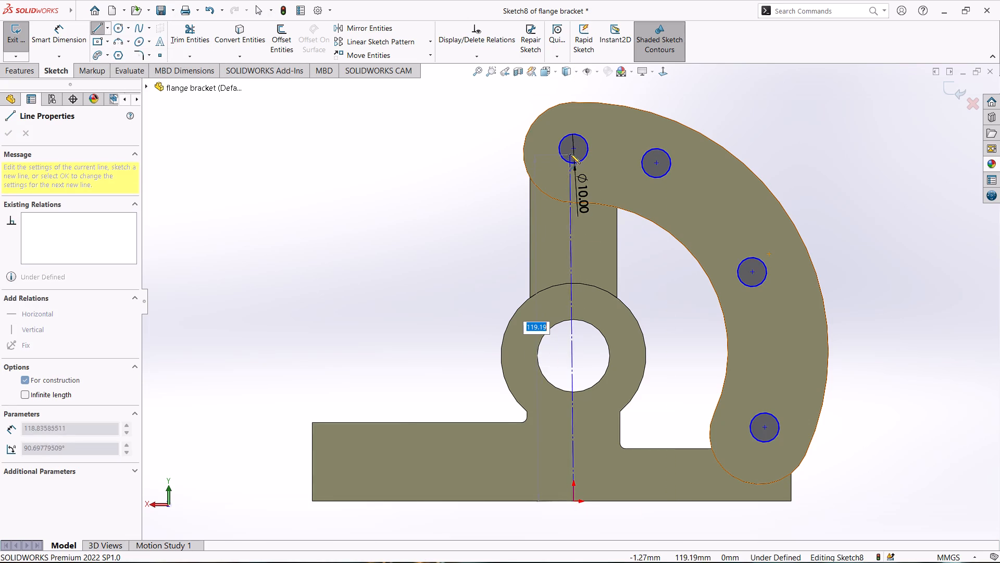
left_click(573, 149)
key("Escape")
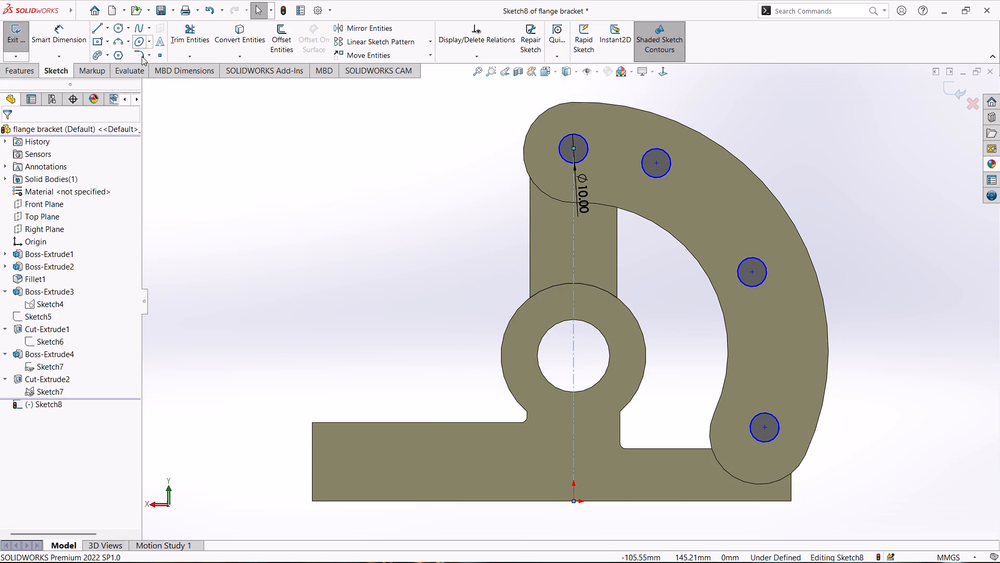
left_click(110, 26)
left_click(109, 54)
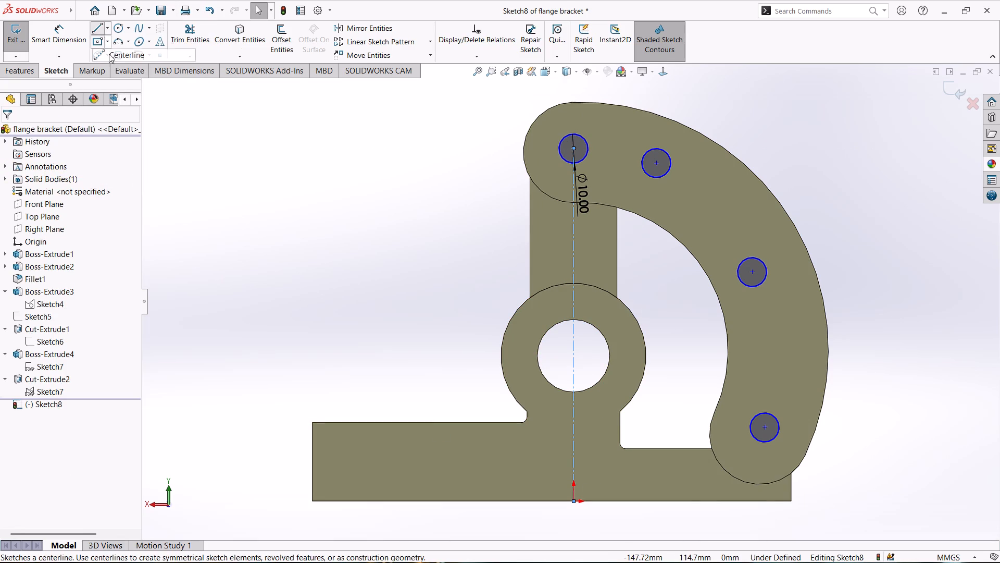
left_click(575, 502)
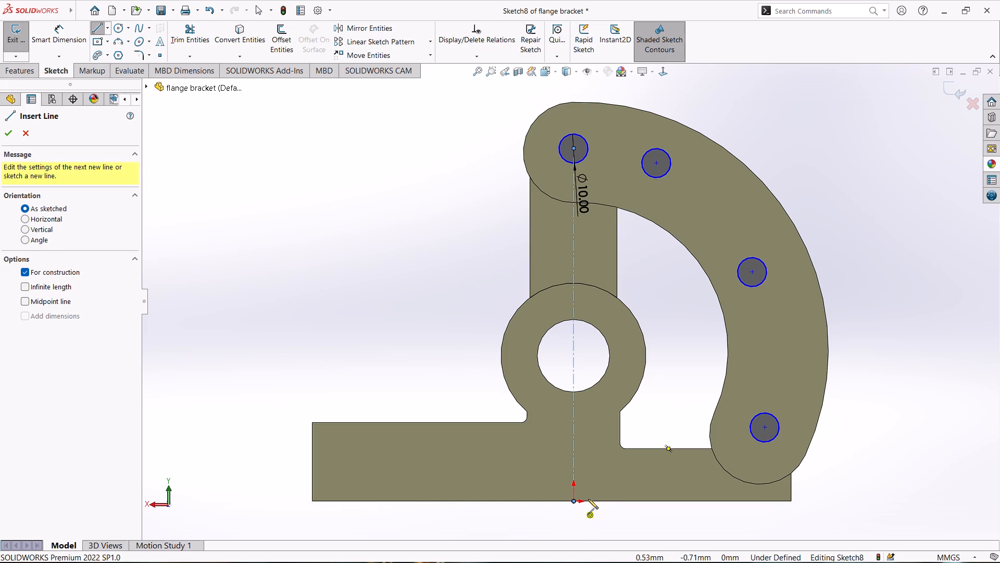
left_click(762, 428)
key("Escape")
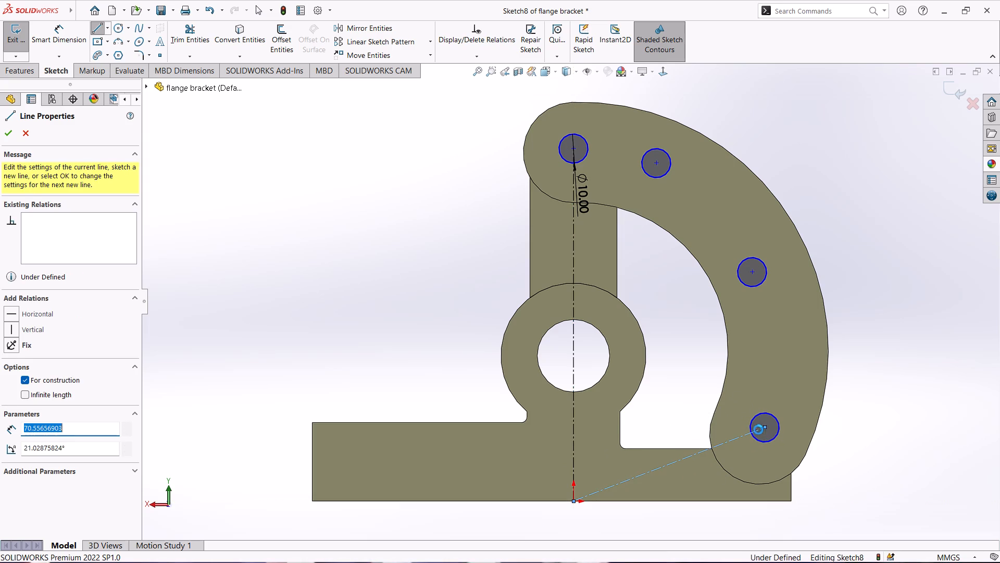
Draw centerlines from the origin to the centres of the two middle circles on the arm.
left_click(106, 27)
left_click(108, 54)
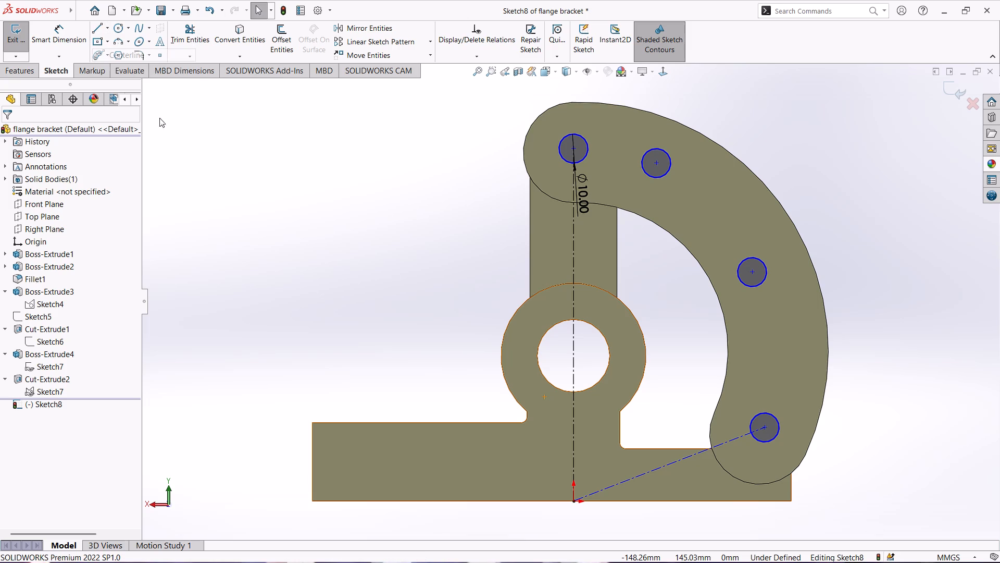
left_click(572, 501)
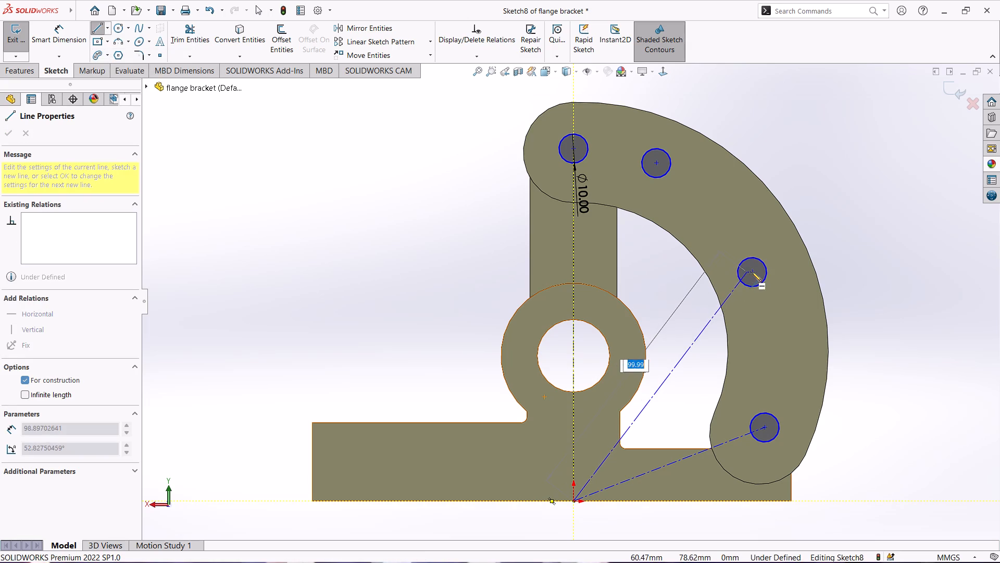
left_click(752, 272)
key("Escape")
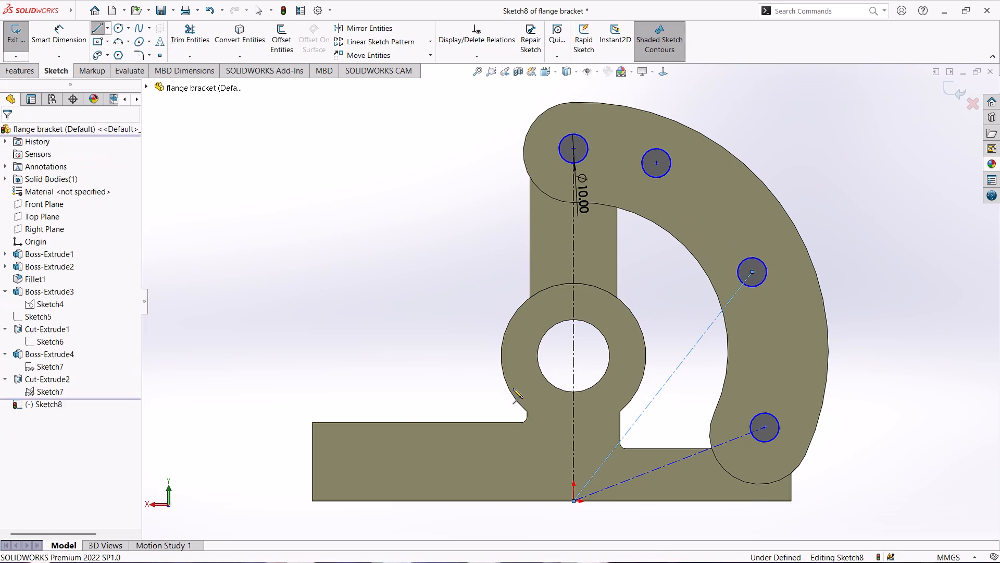
left_click(342, 235)
left_click(108, 30)
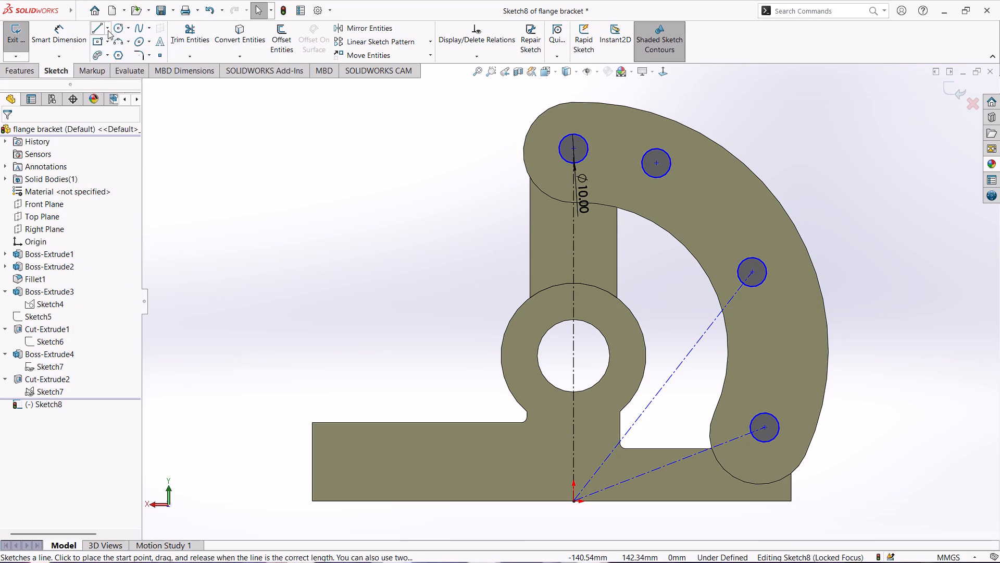
left_click(107, 52)
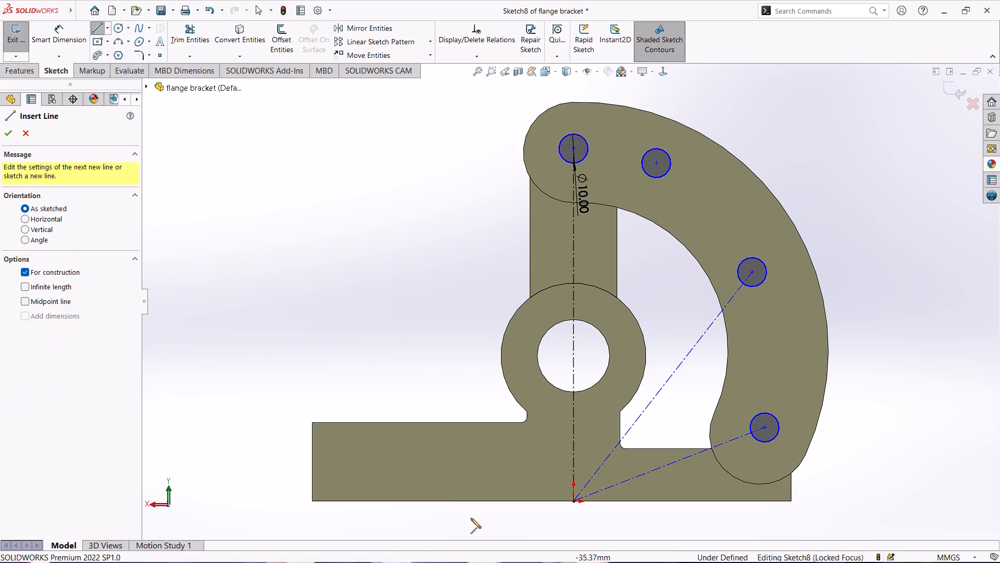
left_click_drag(573, 501, 574, 496)
left_click(658, 164)
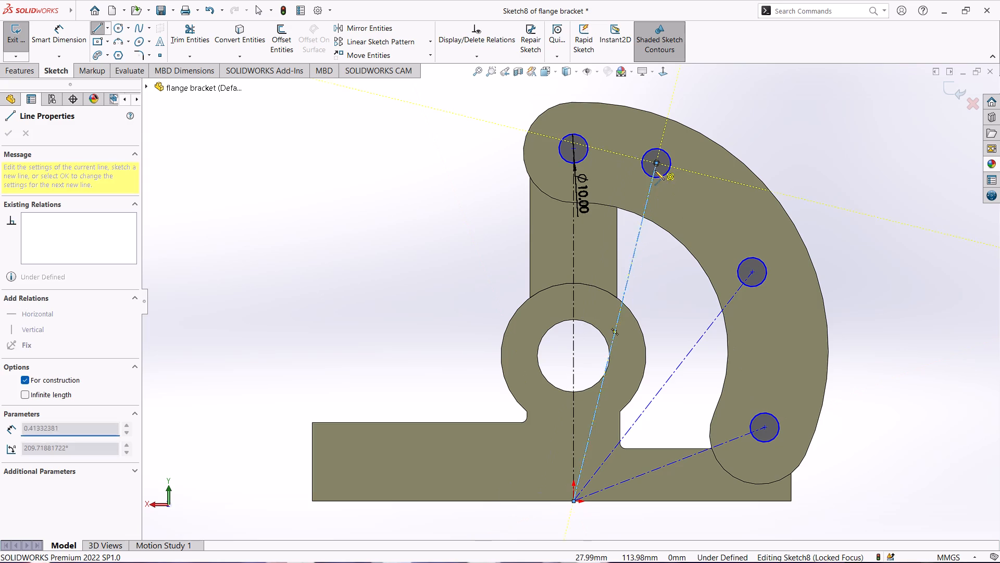
key("Escape")
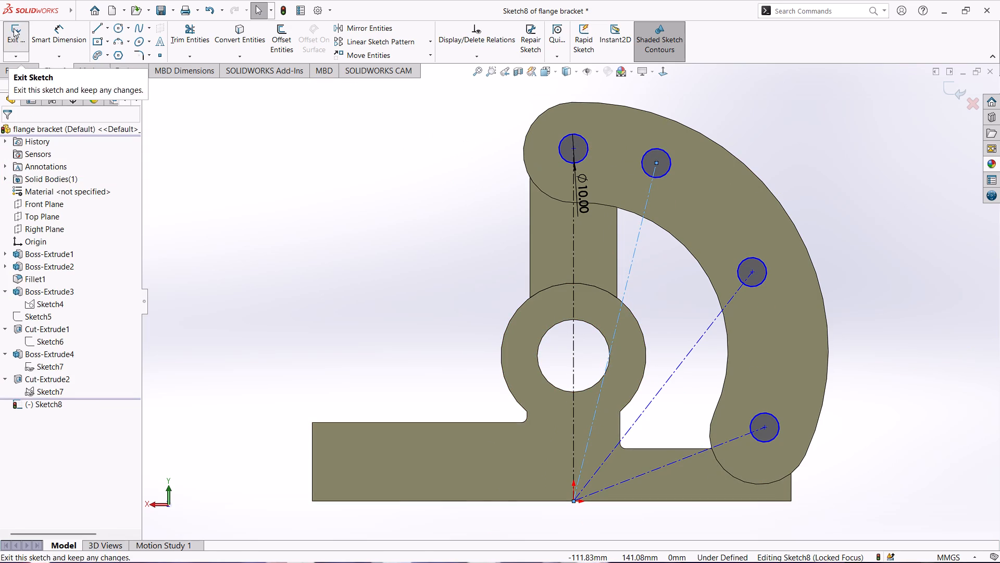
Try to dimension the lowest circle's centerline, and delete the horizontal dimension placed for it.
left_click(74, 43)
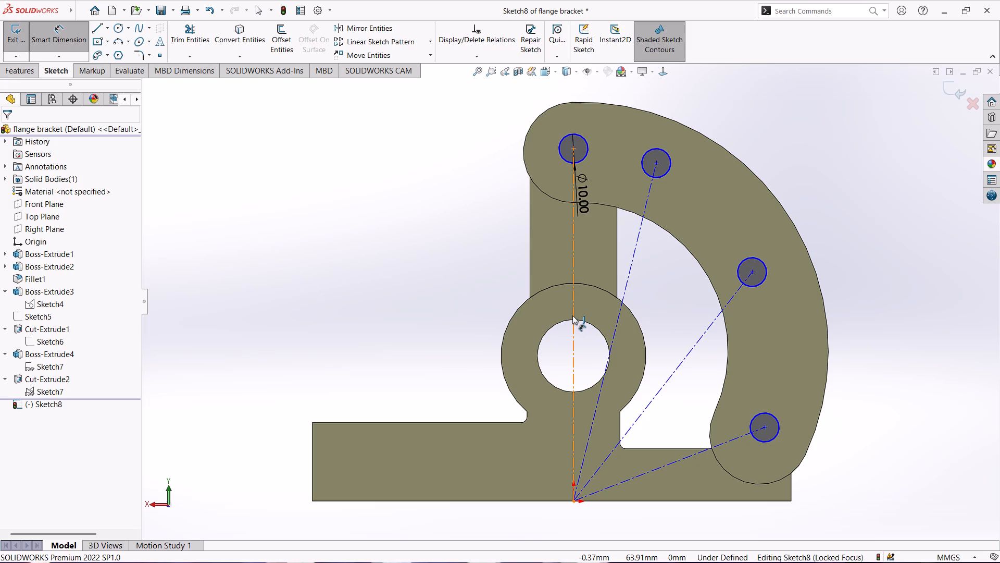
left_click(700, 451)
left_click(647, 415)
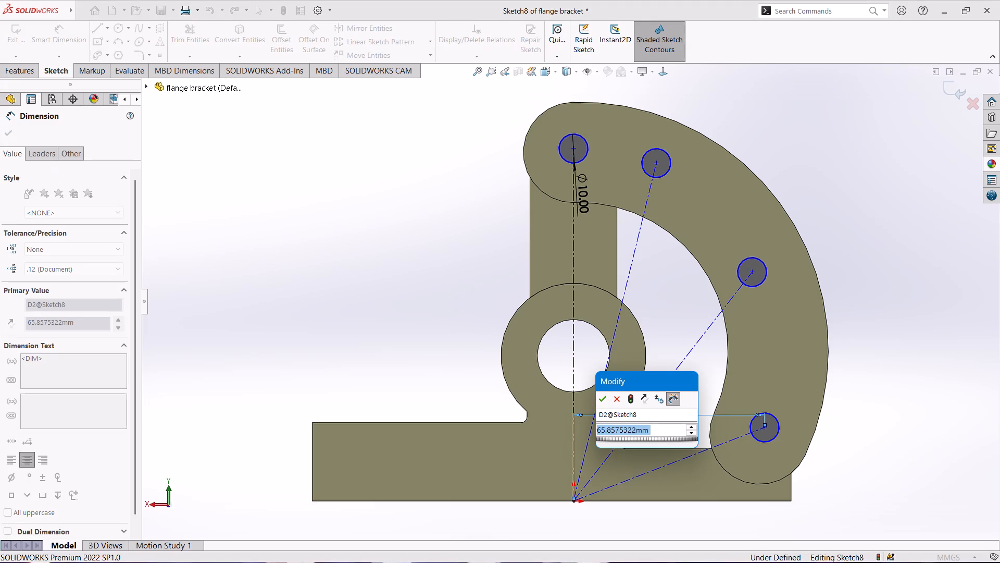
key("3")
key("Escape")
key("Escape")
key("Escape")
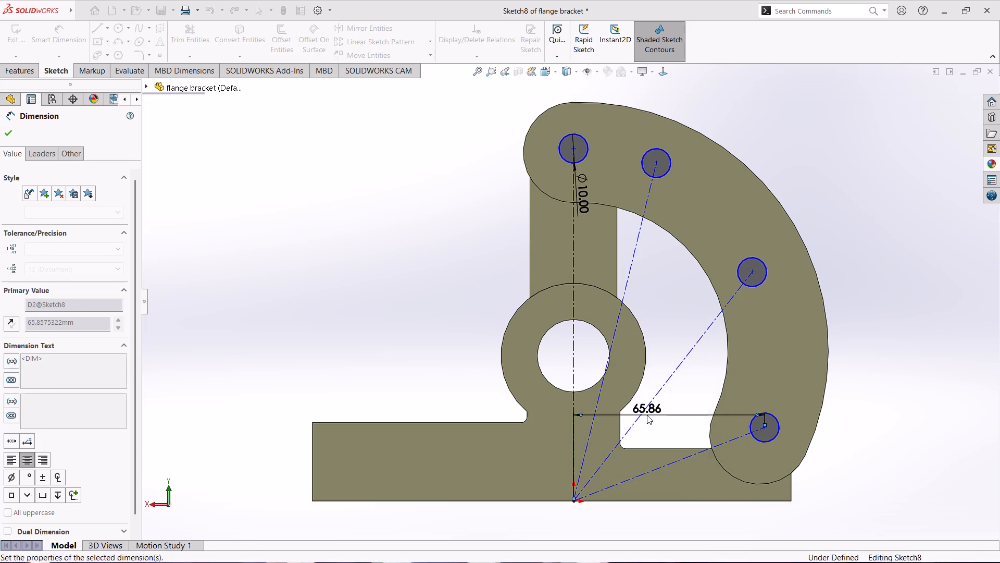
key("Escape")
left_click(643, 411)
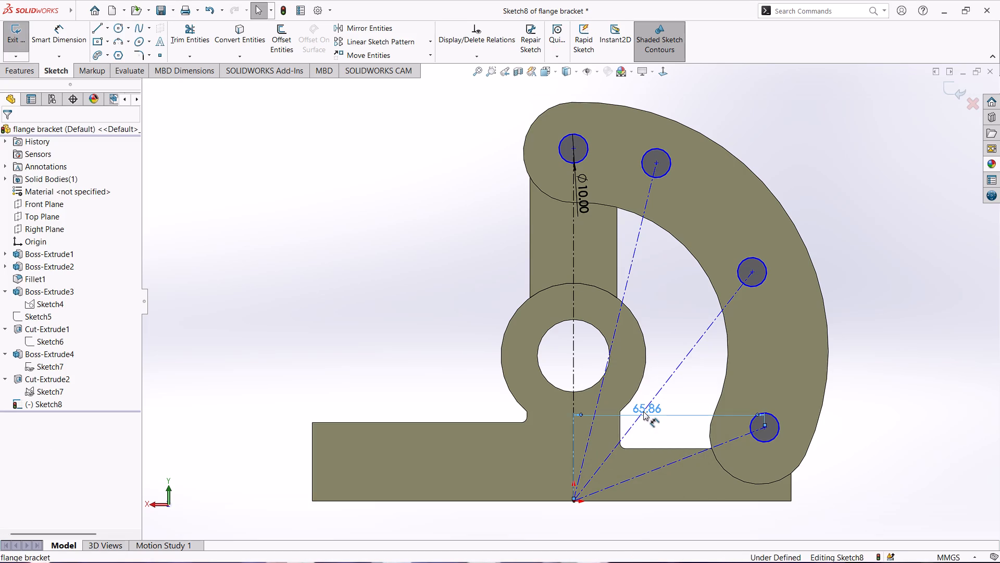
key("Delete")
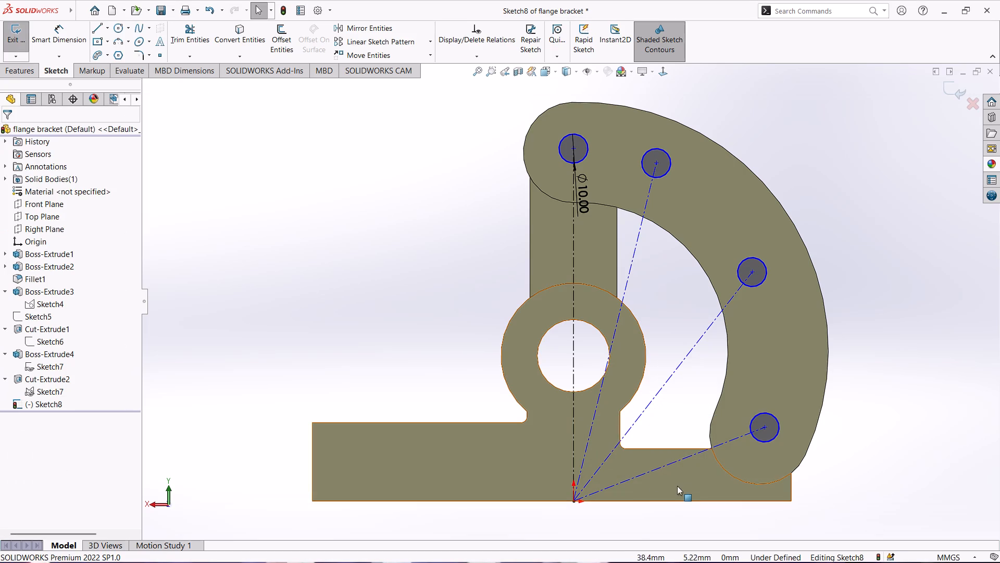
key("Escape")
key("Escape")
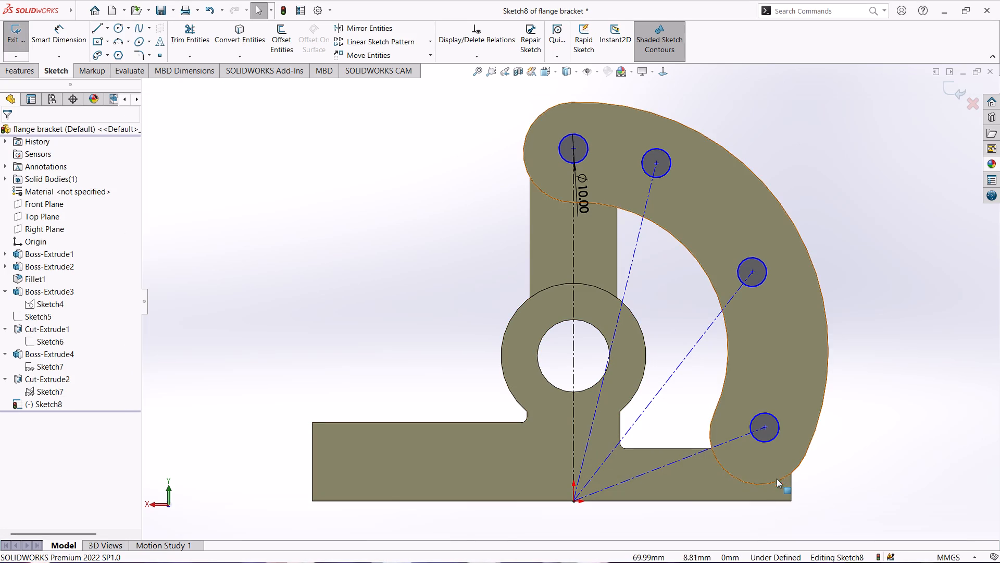
Make the lowest and uppermost circles concentric with the rounded end edges of the curved arm.
left_click(771, 484, "ctrl")
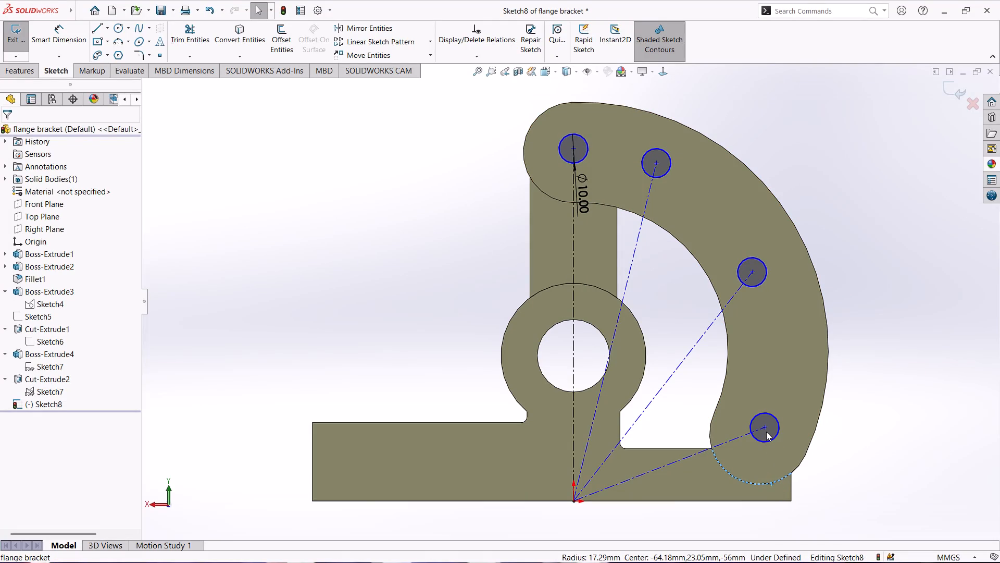
left_click(769, 436, "ctrl")
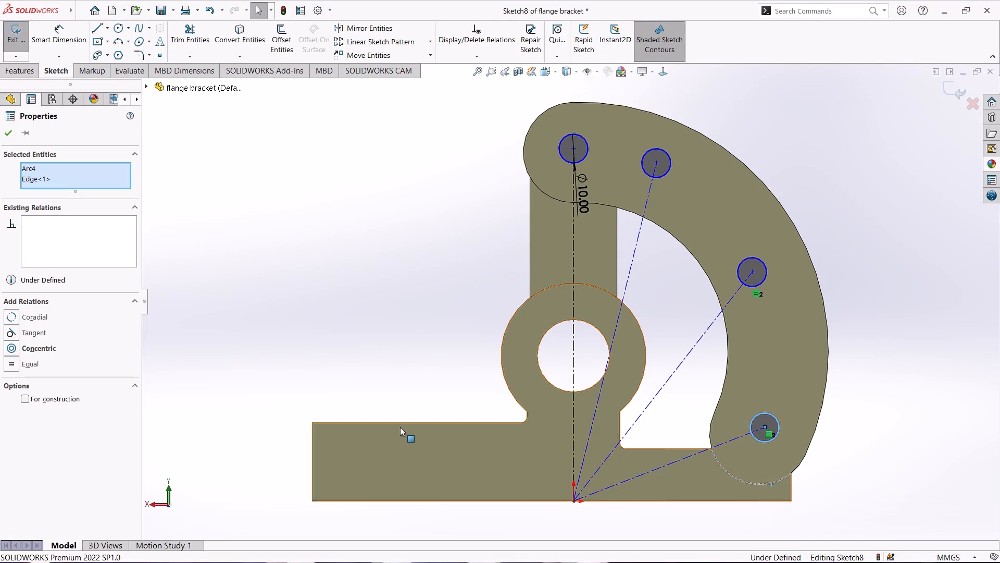
left_click(39, 350)
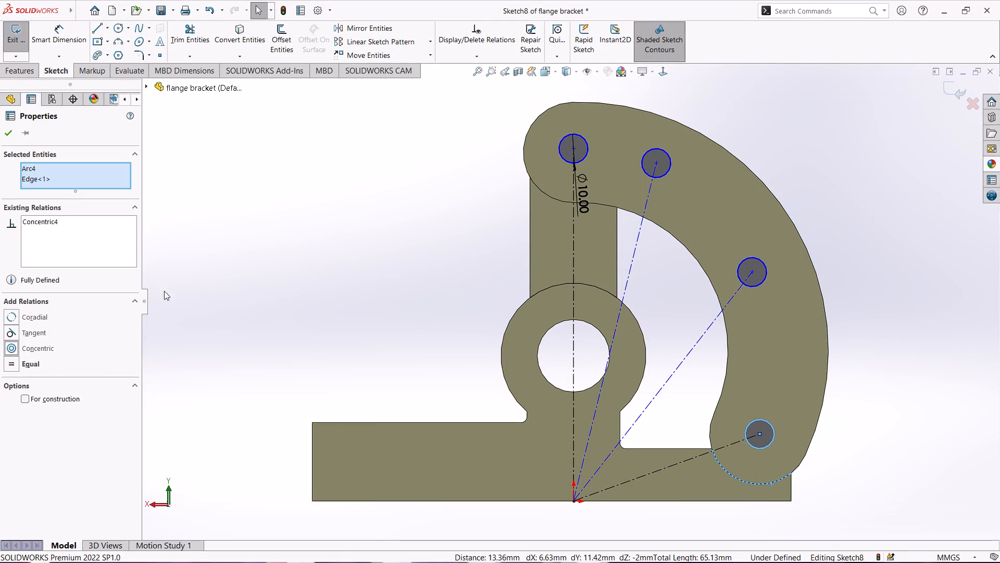
key("Escape")
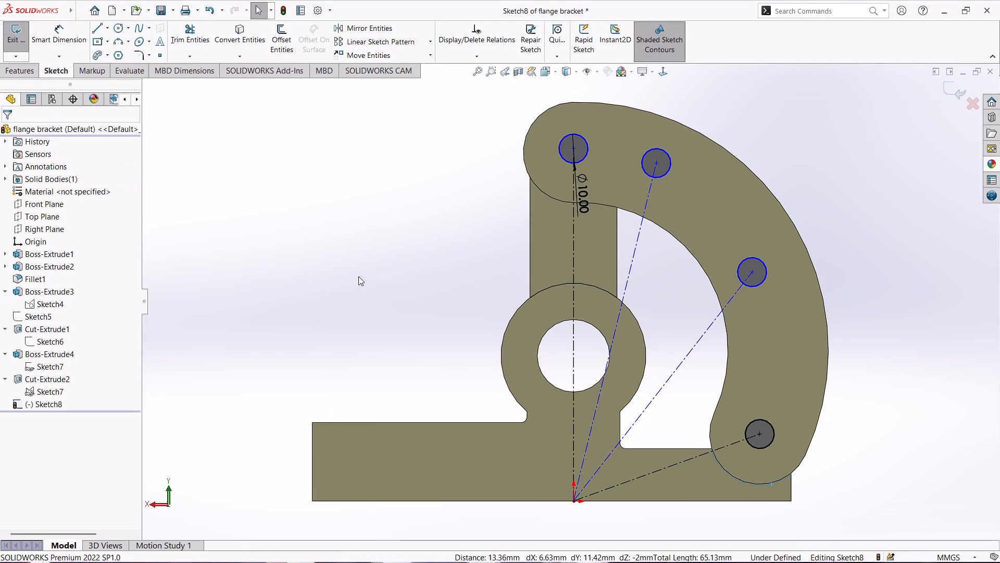
left_click(529, 173, "ctrl")
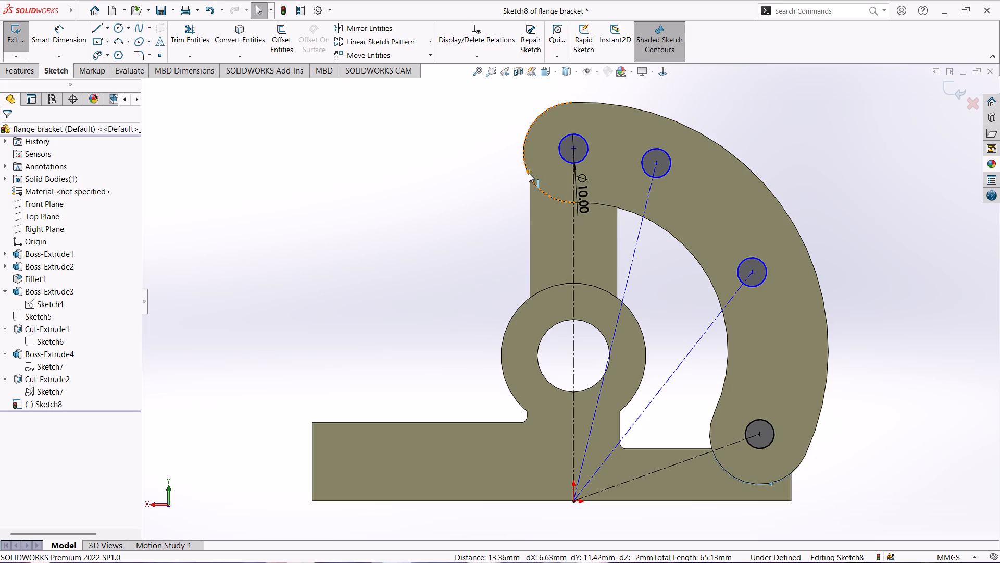
left_click(585, 152, "ctrl")
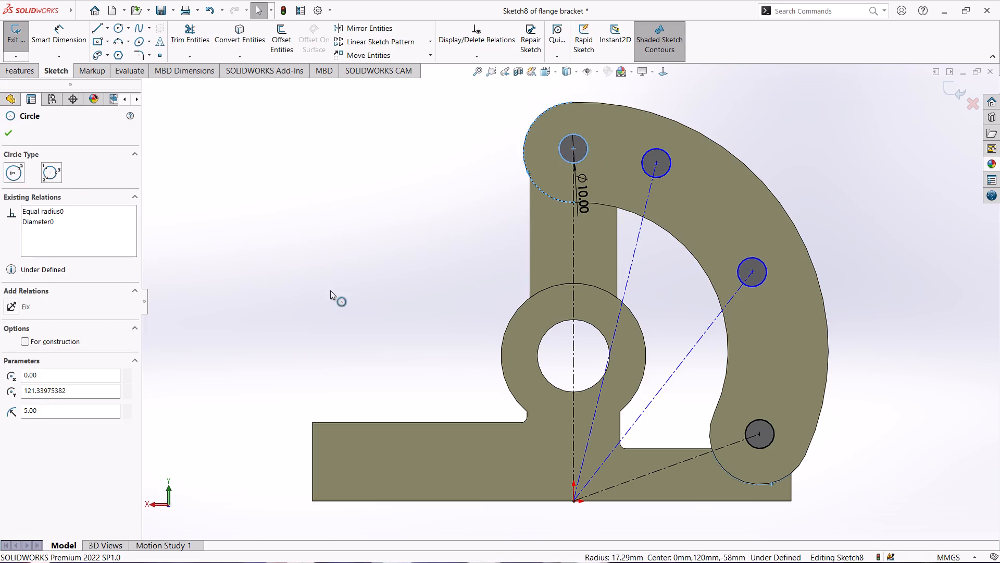
left_click(51, 346)
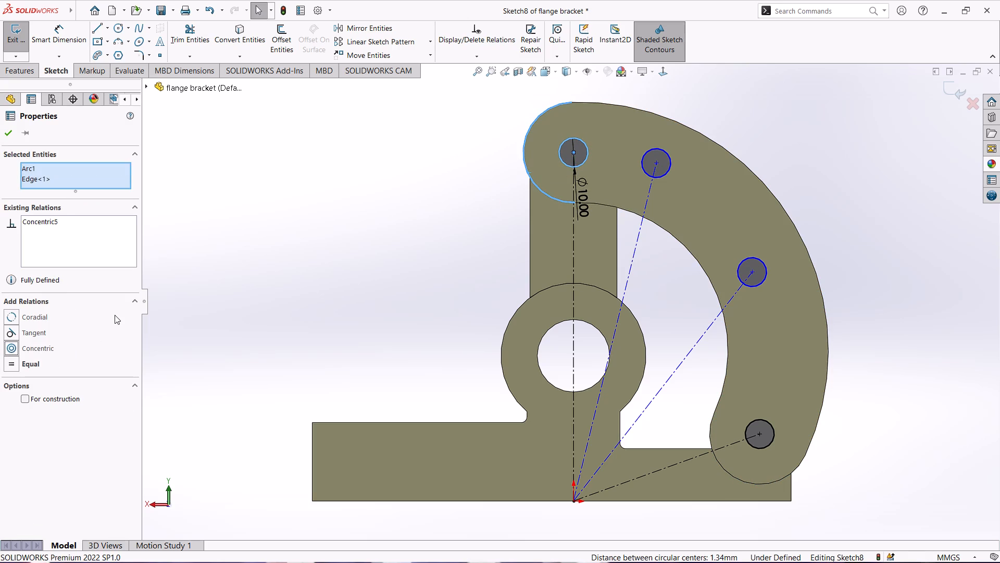
key("Escape")
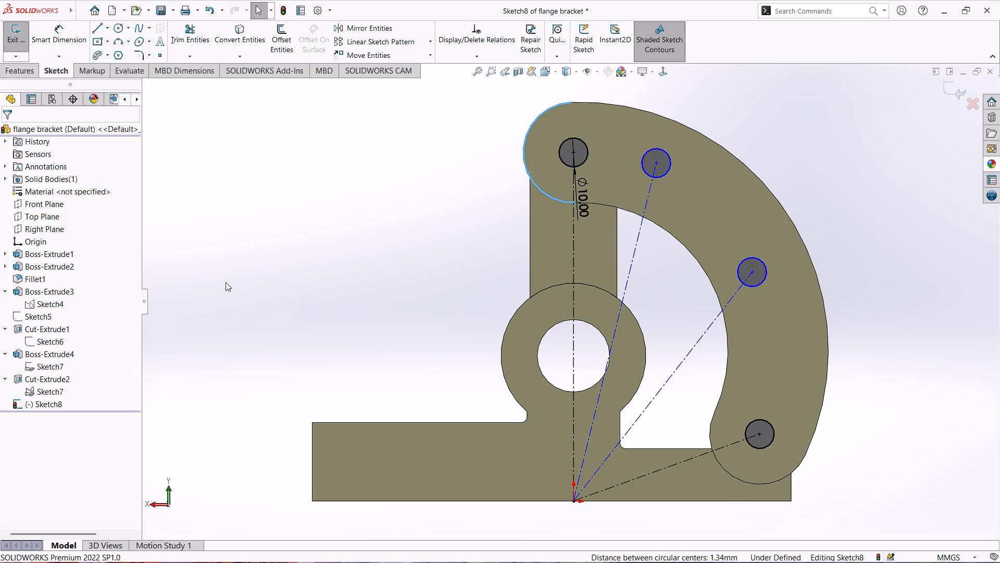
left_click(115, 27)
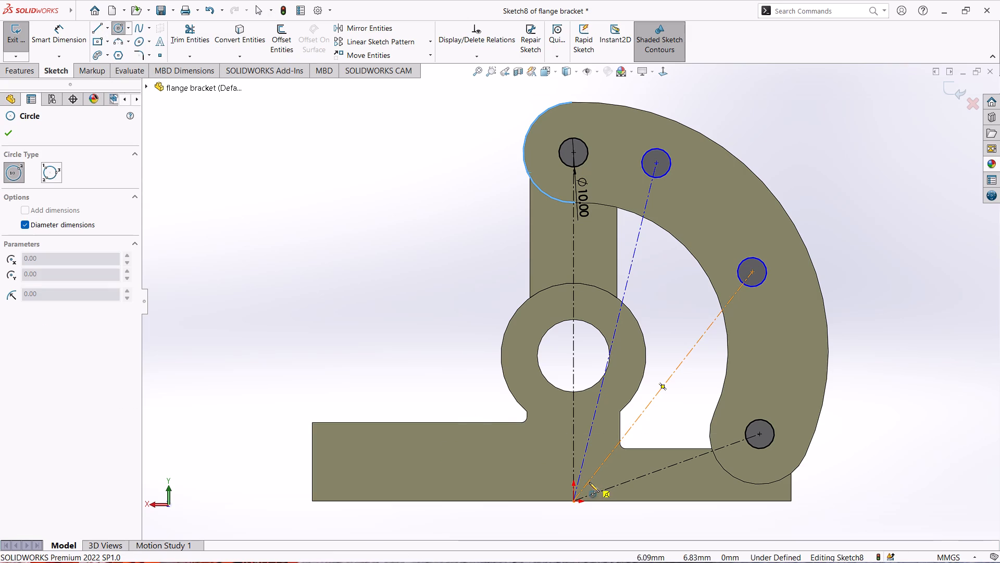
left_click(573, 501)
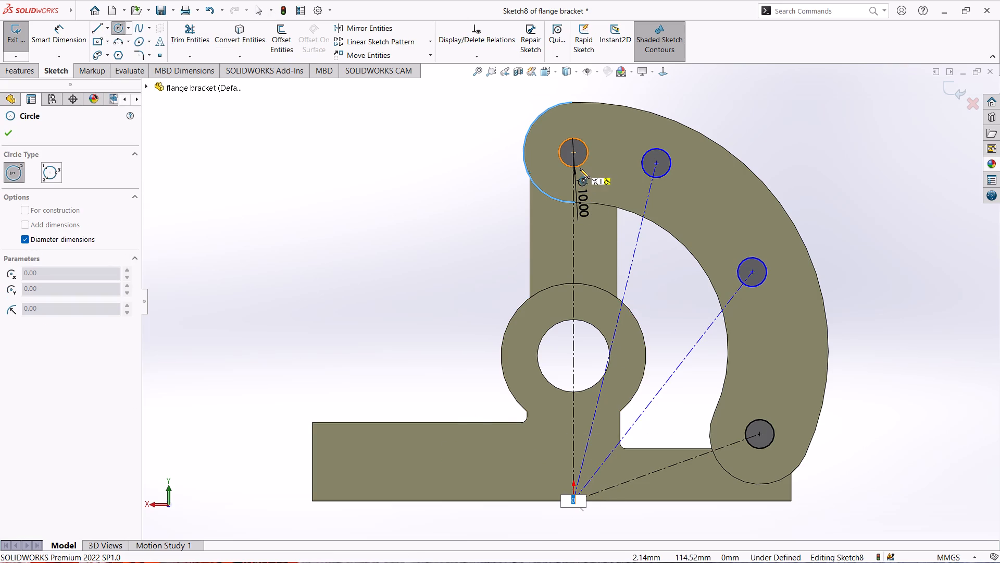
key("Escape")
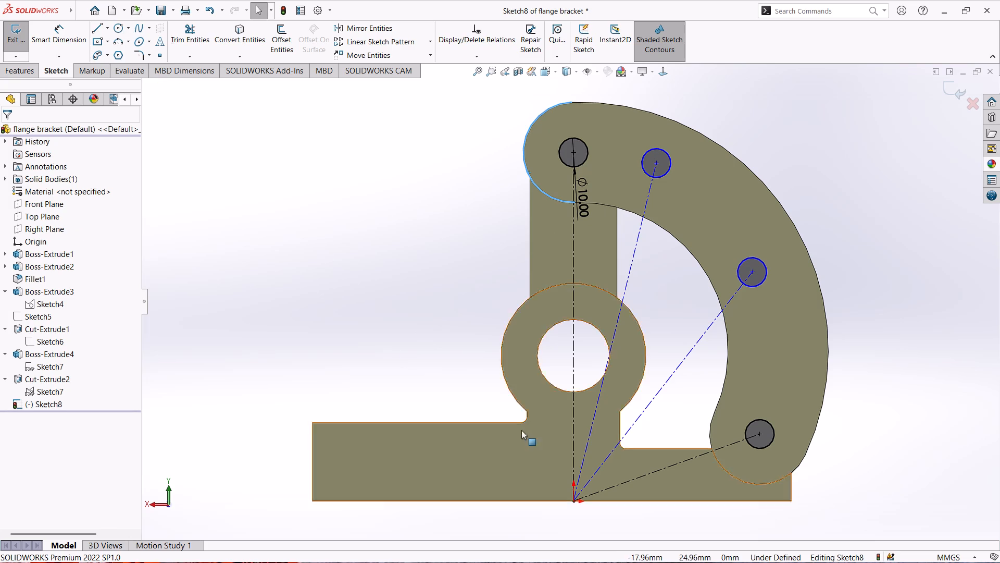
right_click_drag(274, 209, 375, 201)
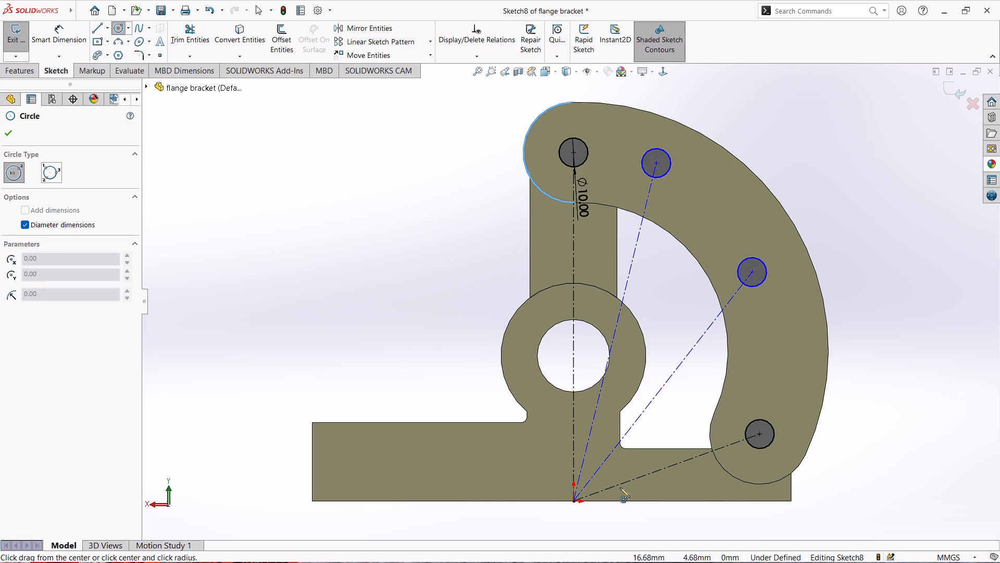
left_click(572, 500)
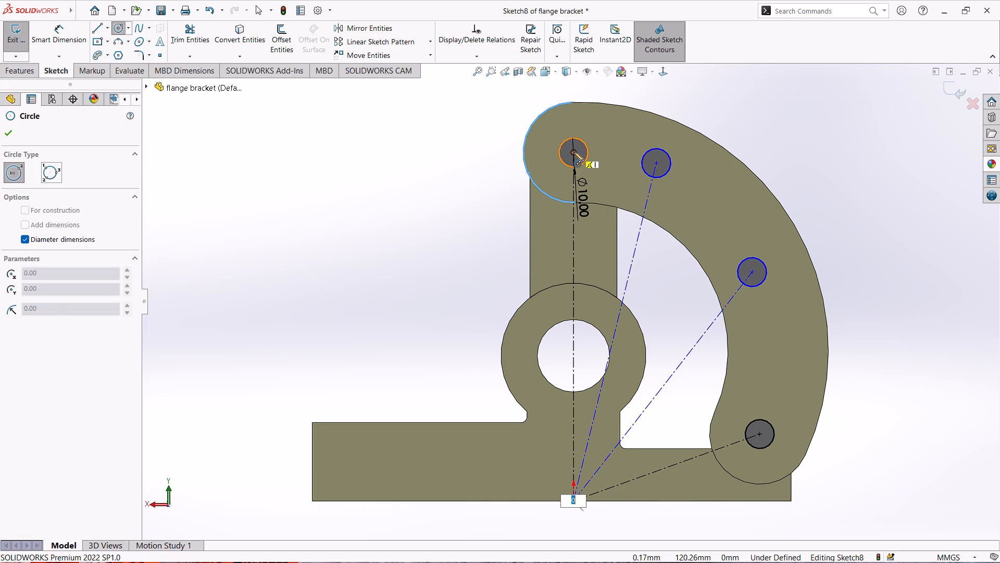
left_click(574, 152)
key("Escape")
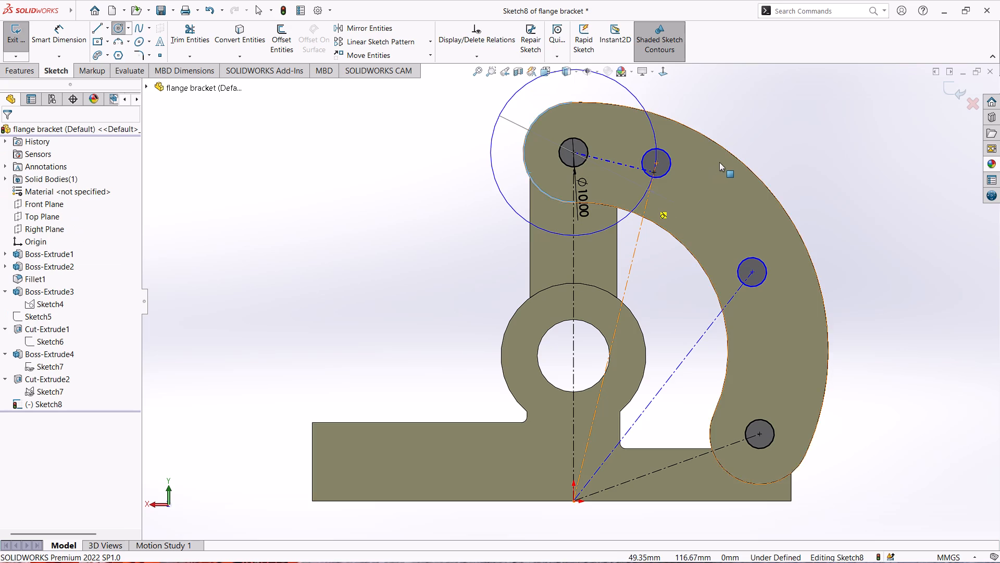
Convert the arm's outer curved edge into the sketch and offset it 17 mm bi-directionally with line-capped ends.
left_click(782, 204)
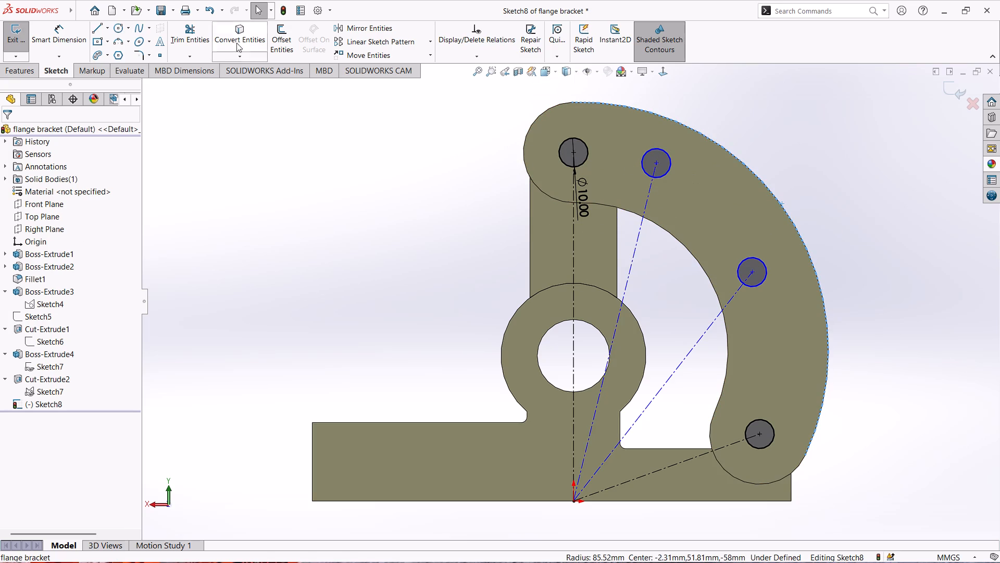
left_click(241, 30)
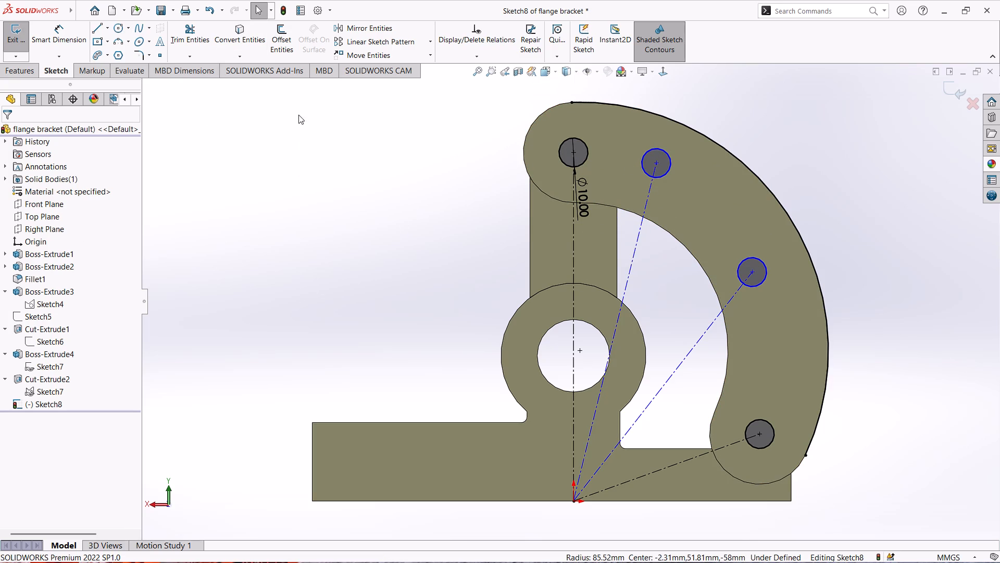
left_click(279, 44)
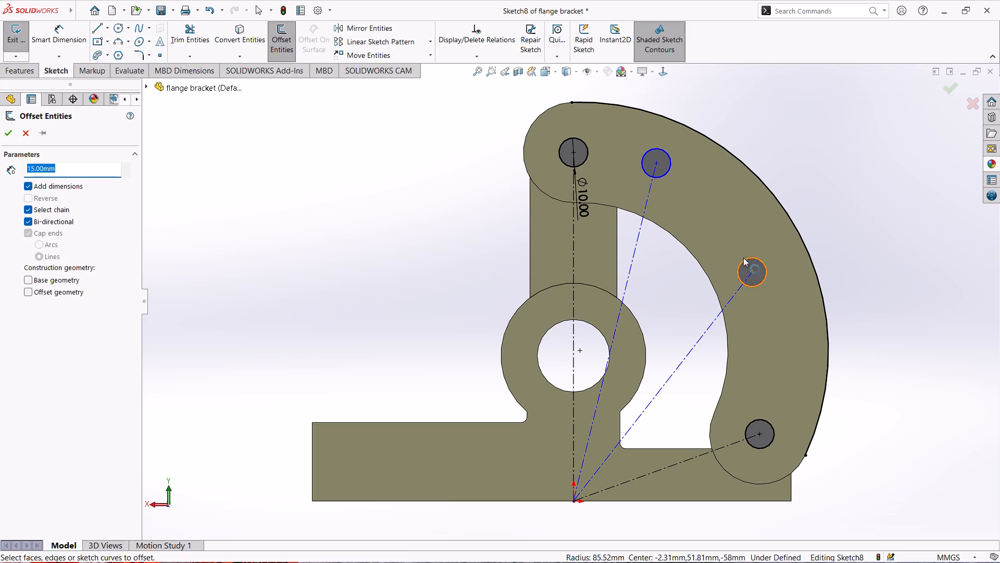
left_click(784, 207)
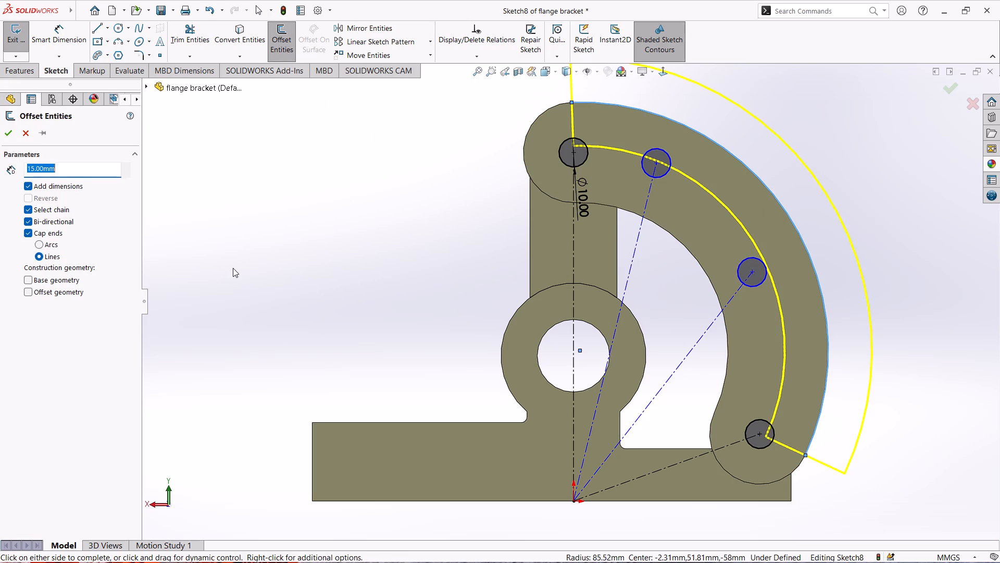
type("16")
key("Return")
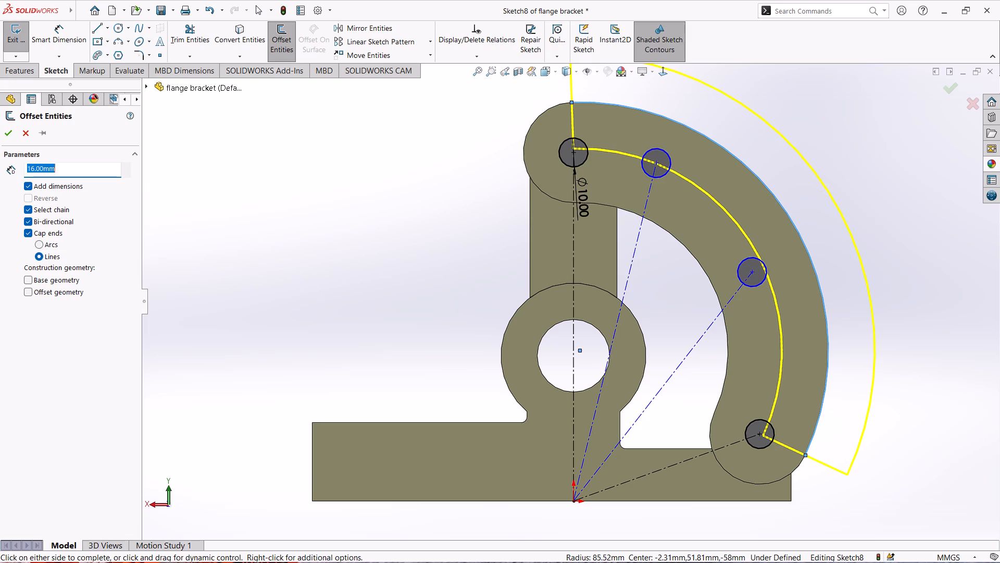
type("17")
key("Return")
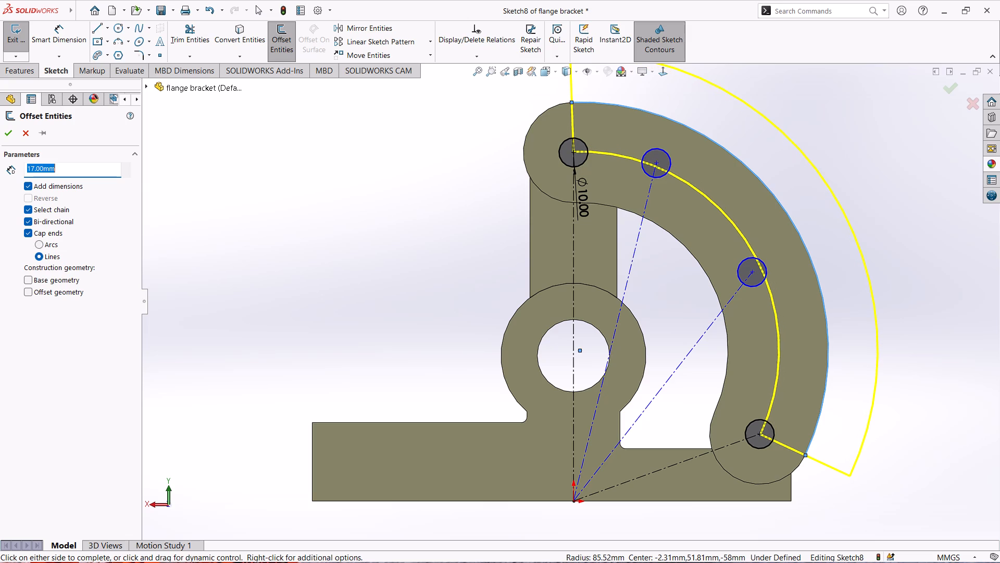
left_click(12, 134)
Turn both offset arcs and the two end cap lines into construction geometry.
scroll(524, 277, "up", 1)
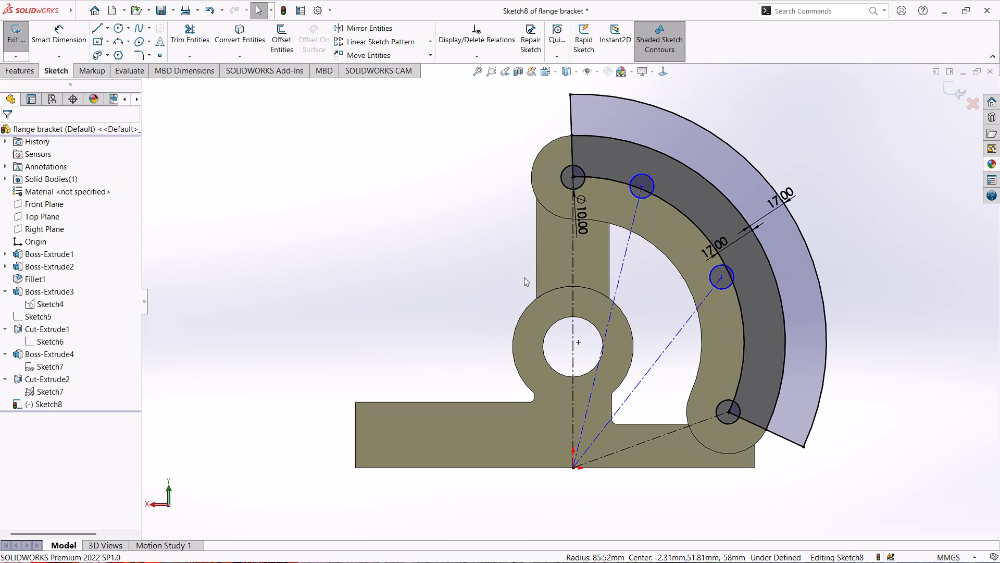
scroll(510, 275, "down", 1)
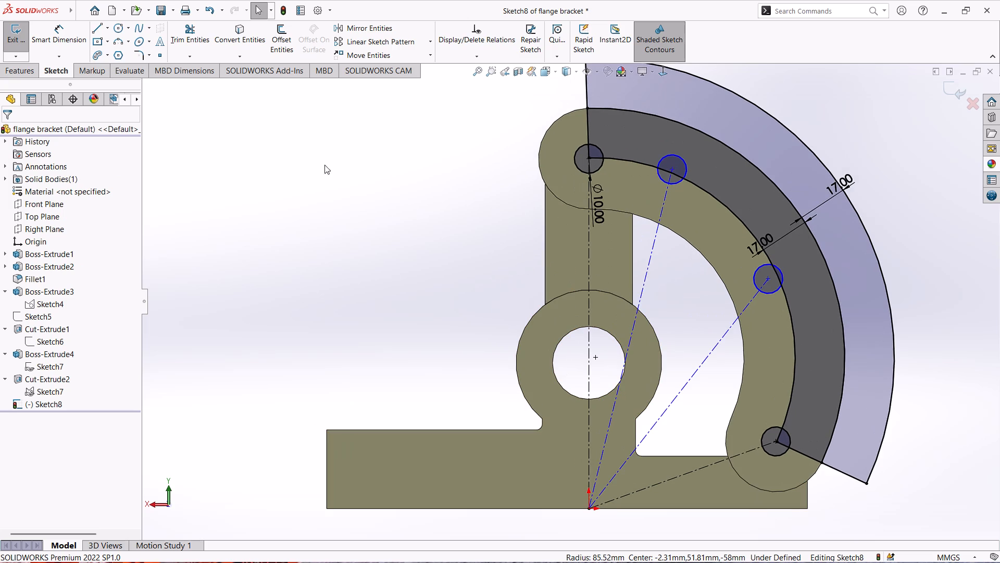
left_click(587, 117)
left_click(635, 86)
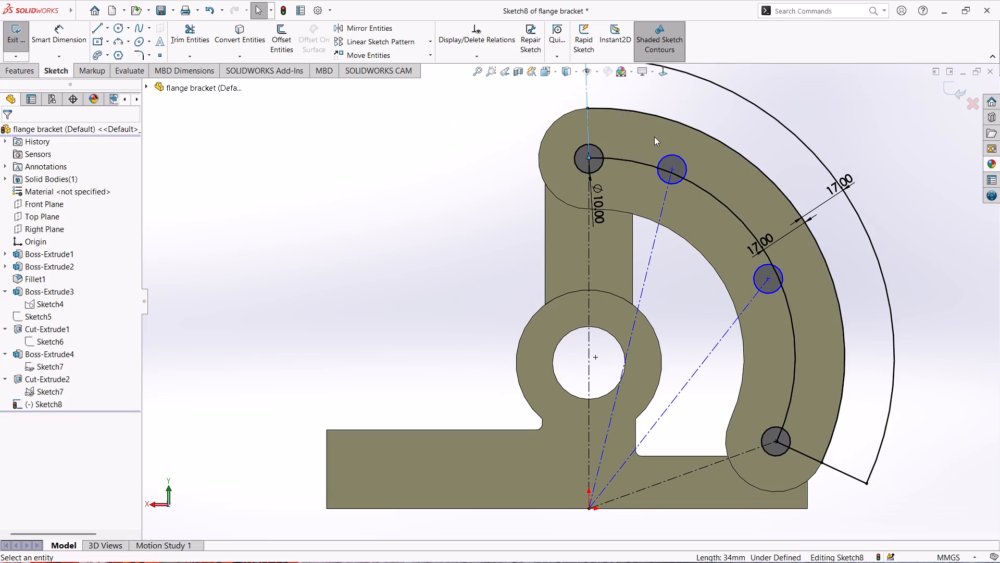
left_click(643, 161)
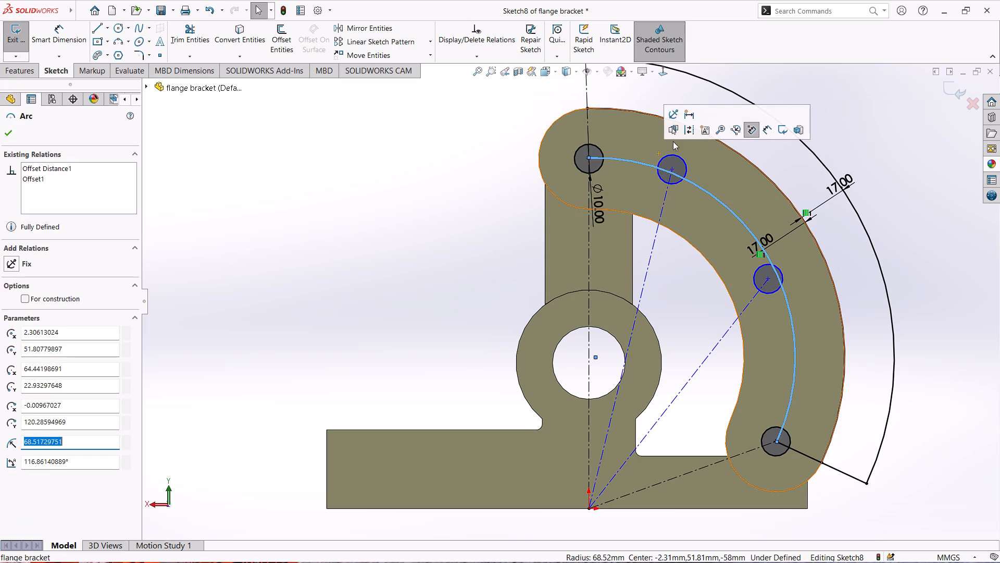
left_click(689, 131)
left_click(753, 101)
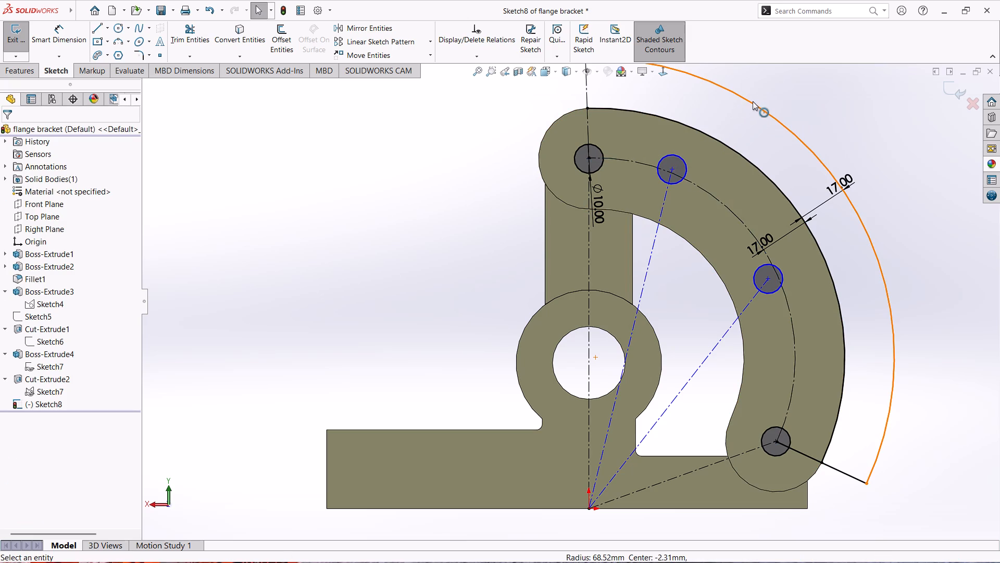
left_click(801, 69)
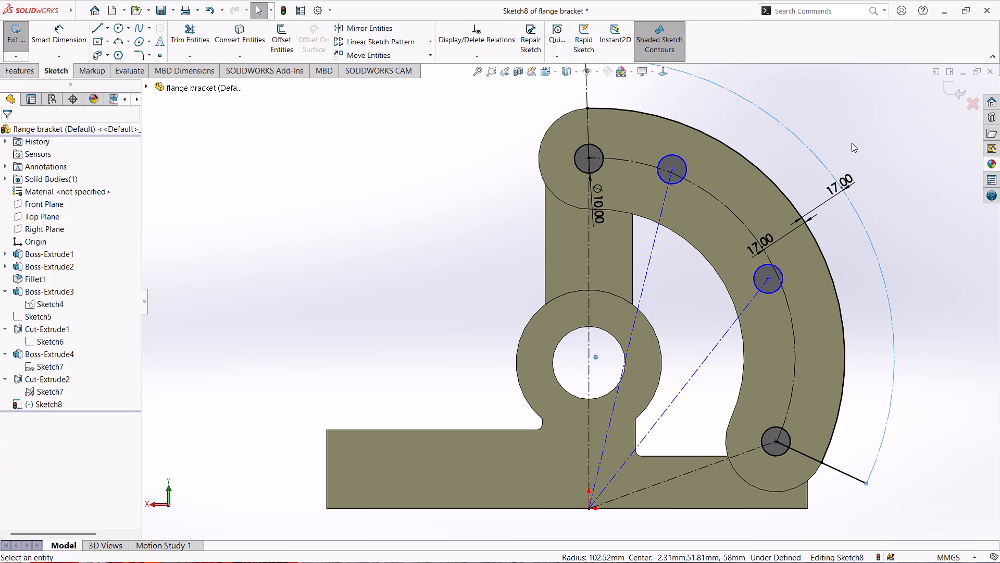
left_click(852, 478)
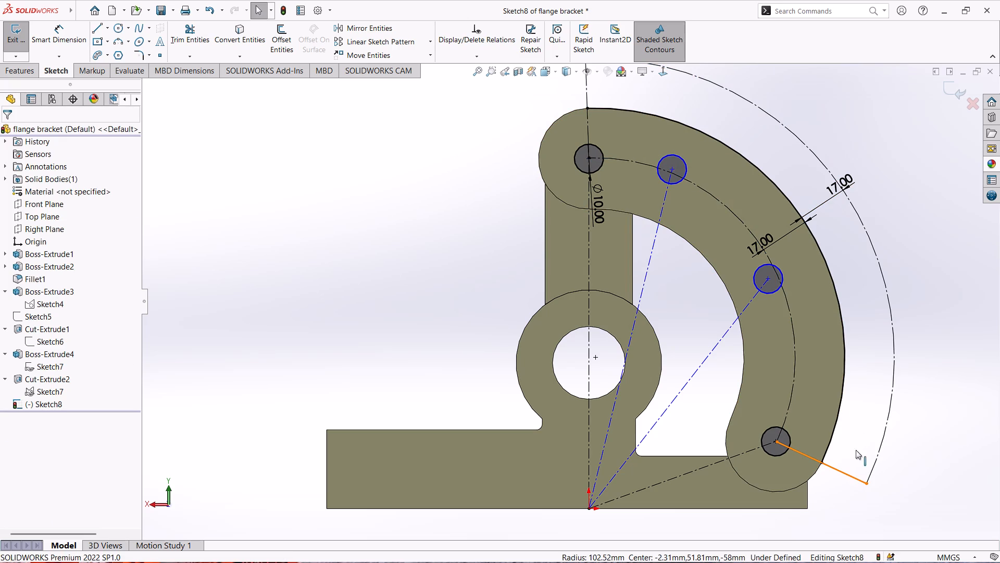
left_click(878, 449)
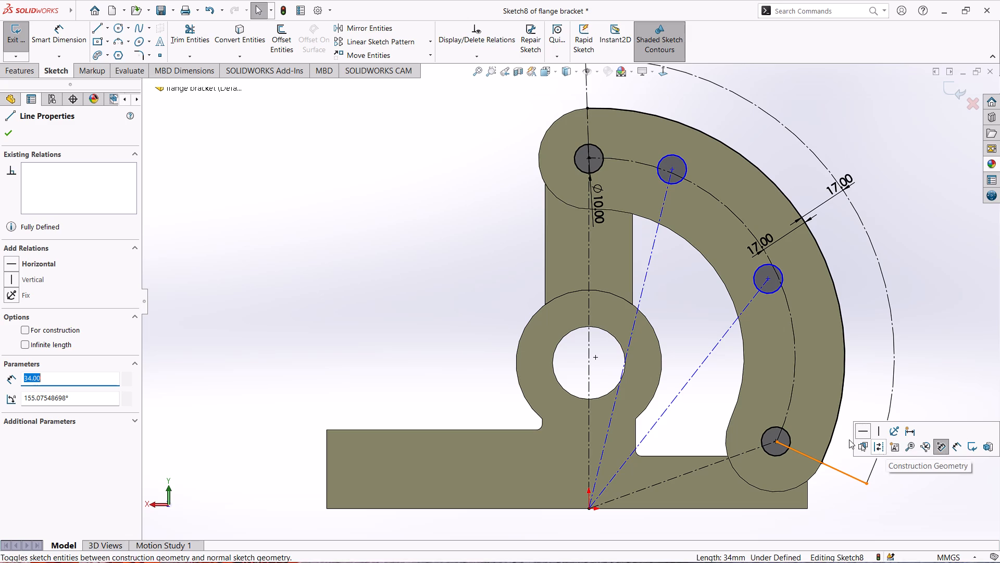
left_click(314, 277)
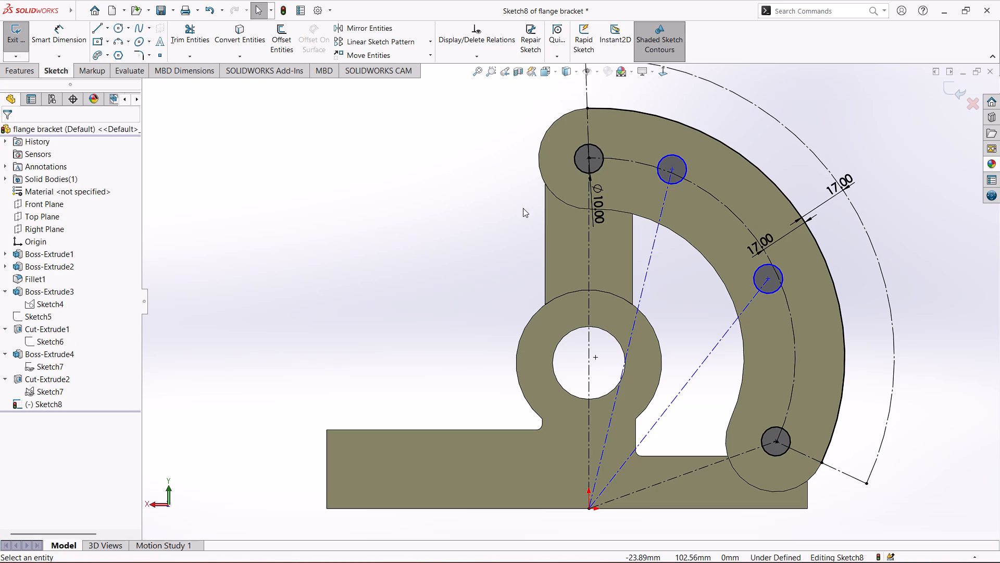
key("Escape")
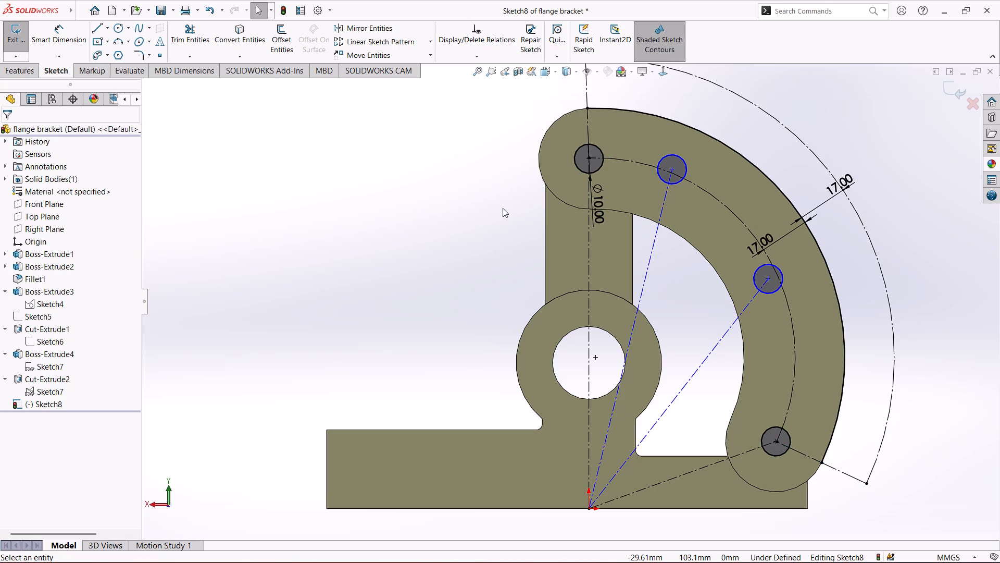
key("Escape")
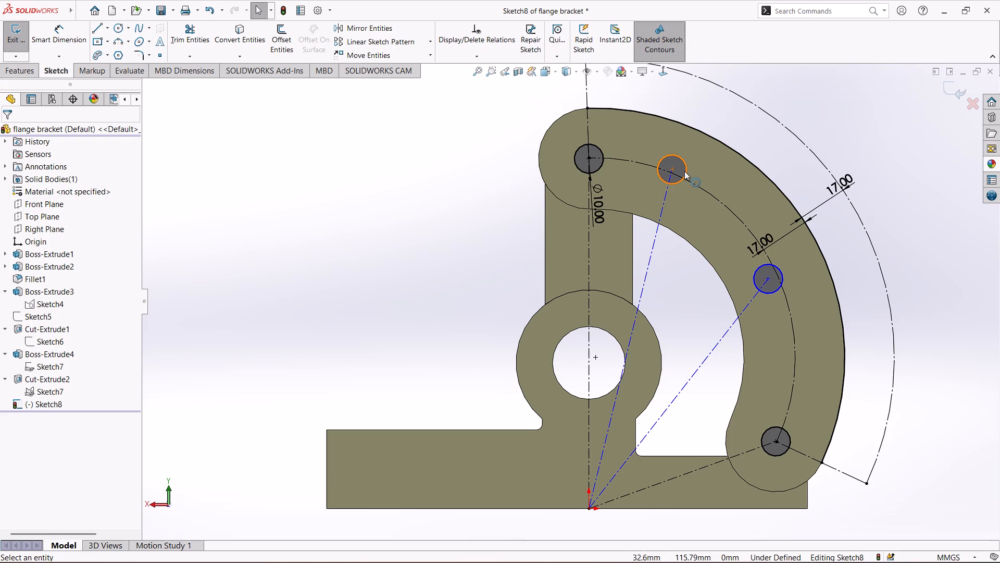
Make the upper middle circle's centre coincident with the inner construction arc along the arm.
left_click(672, 167, "ctrl")
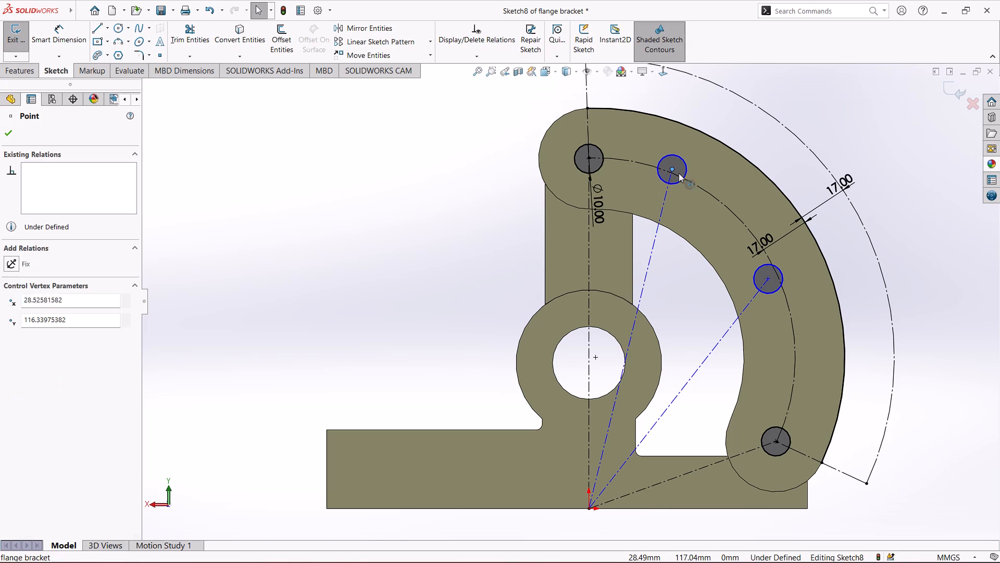
left_click(679, 176, "ctrl")
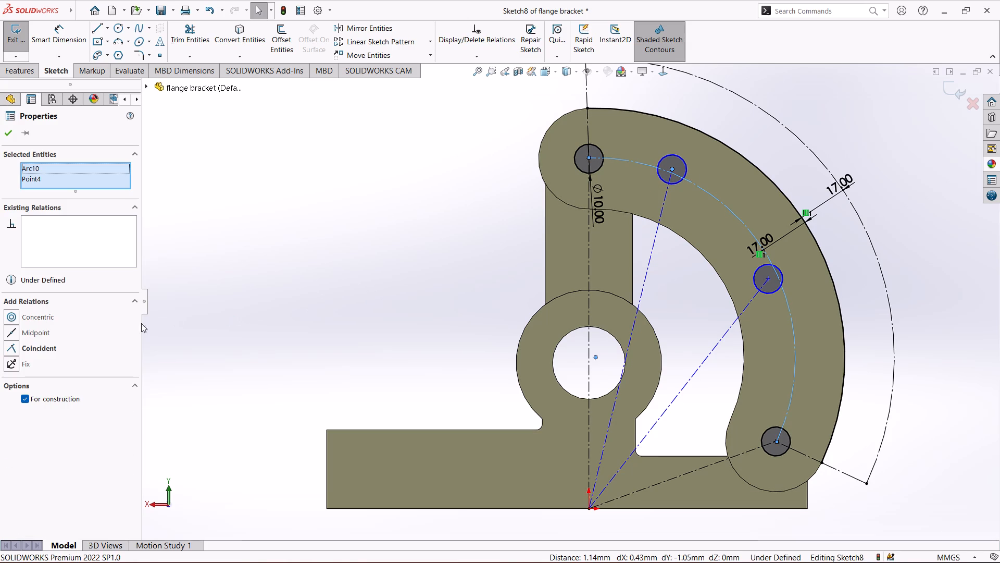
left_click(31, 347)
key("Escape")
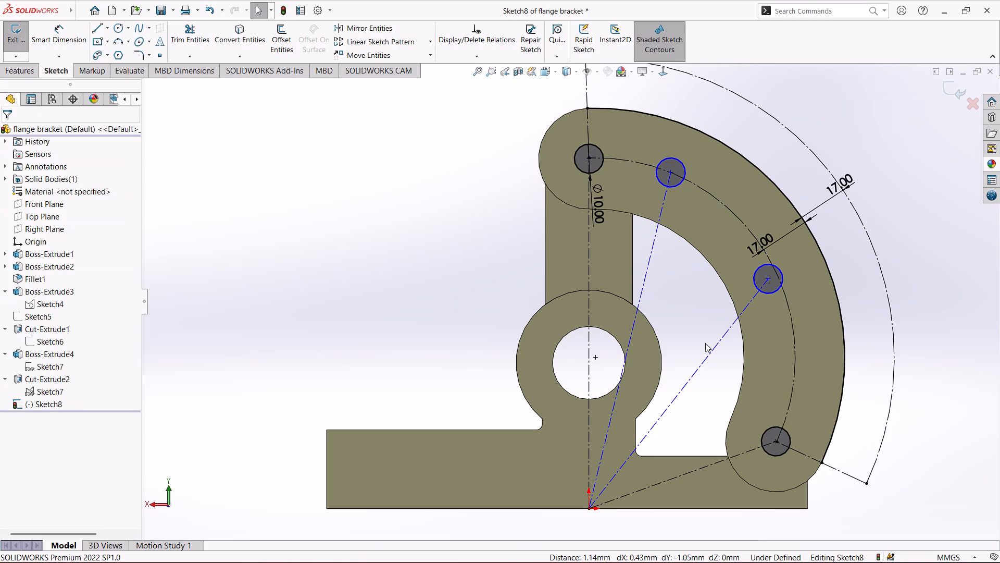
Make the lower middle circle's centre coincident with the inner construction arc along the arm.
left_click(768, 279, "ctrl")
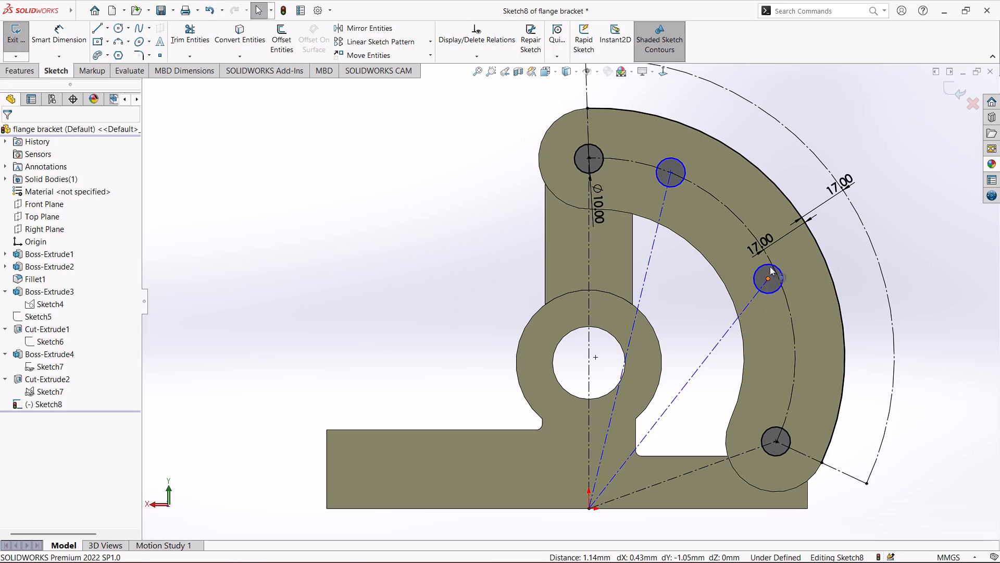
left_click(771, 258, "ctrl")
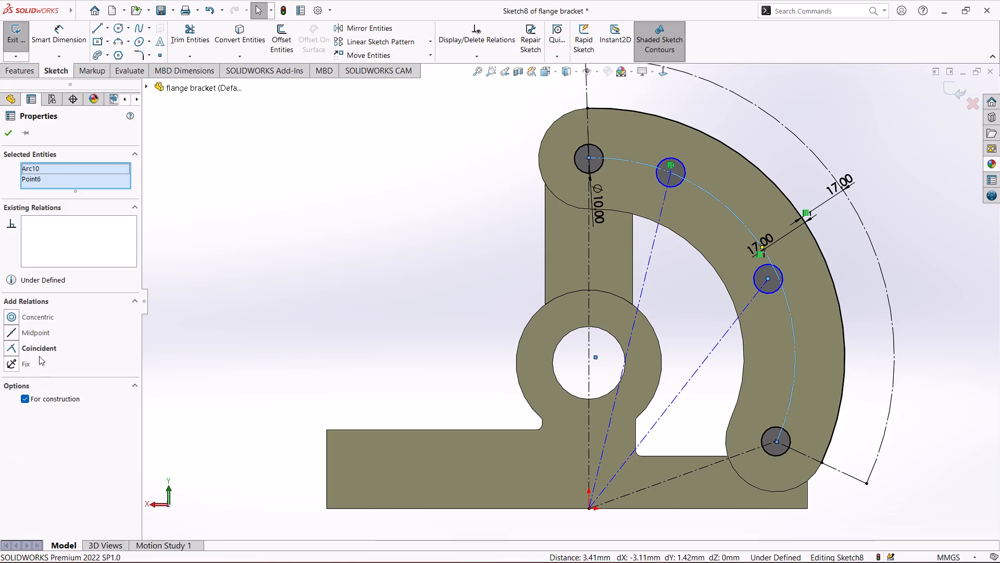
left_click(25, 346)
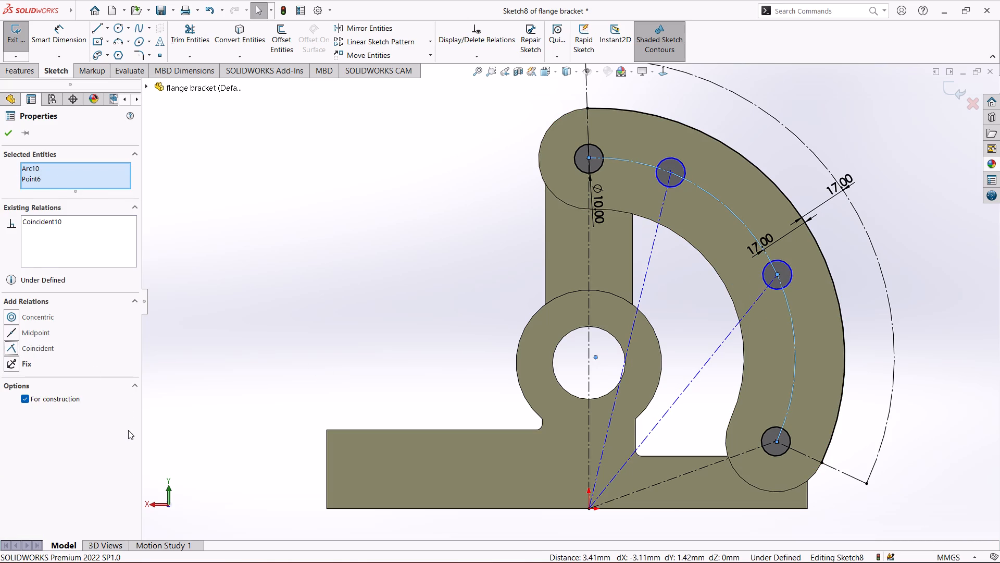
key("Escape")
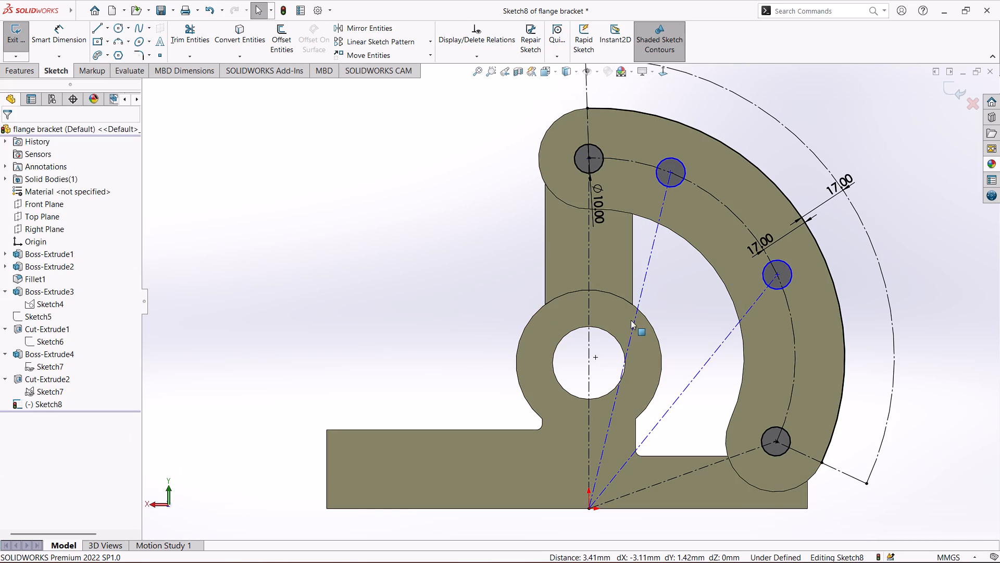
Dimension the angle between the vertical centreline and the upper middle circle's centreline as 30°.
left_click(58, 39)
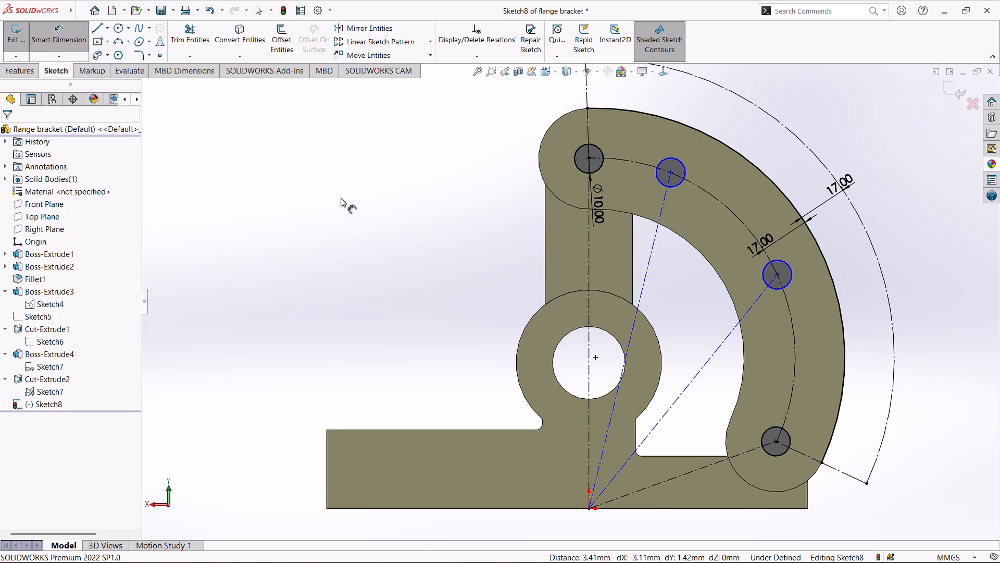
left_click(590, 300)
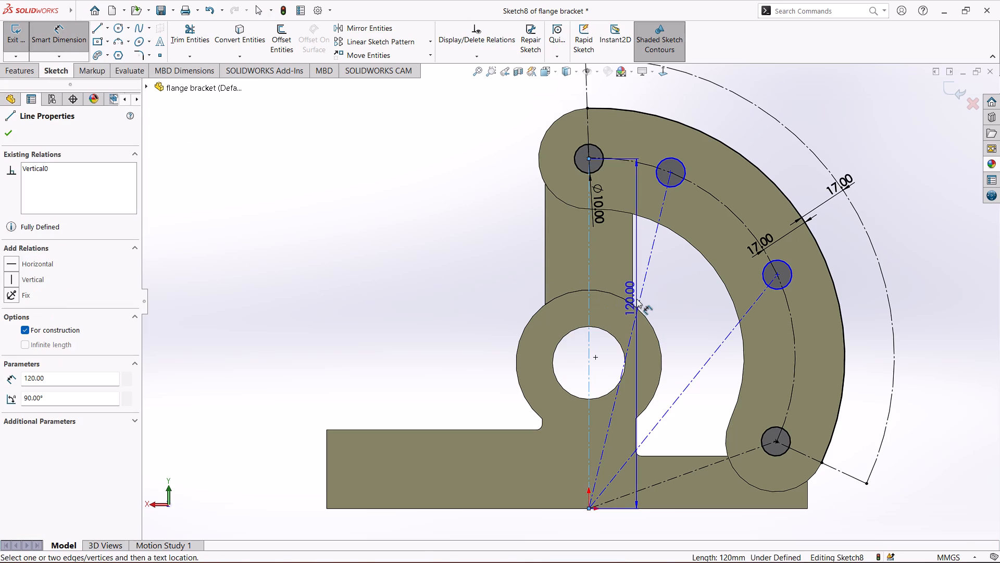
left_click(639, 300)
left_click(623, 264)
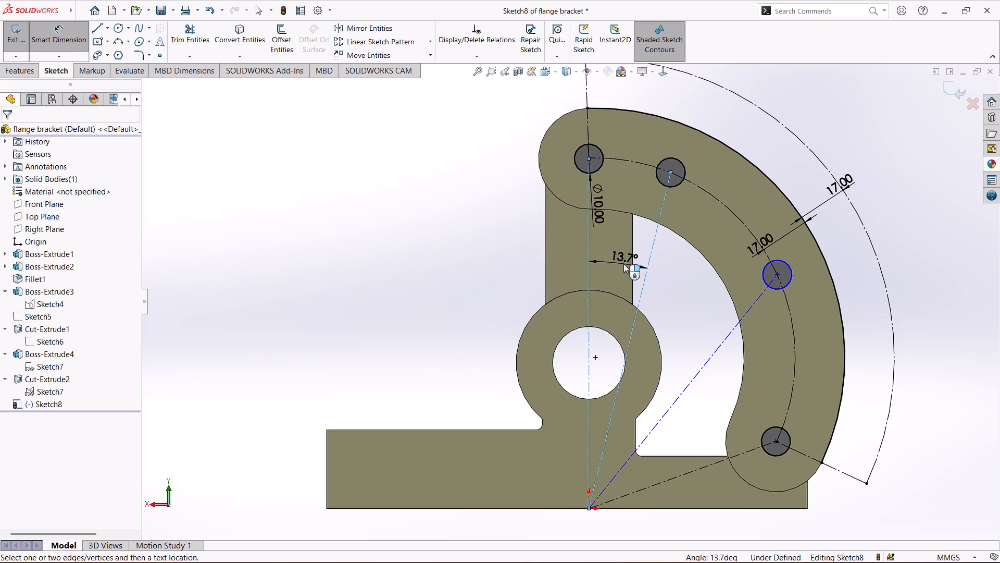
type("30")
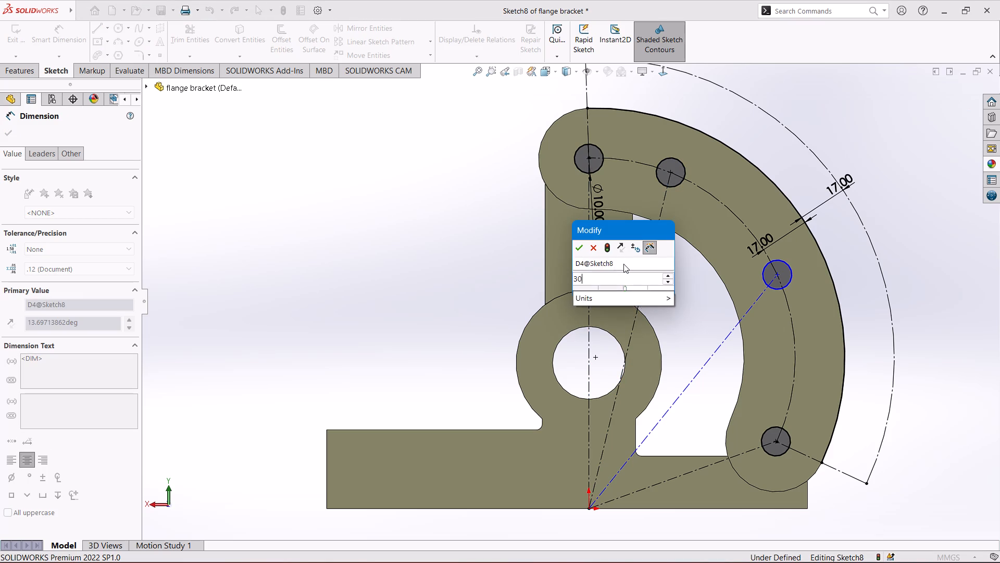
key("Return")
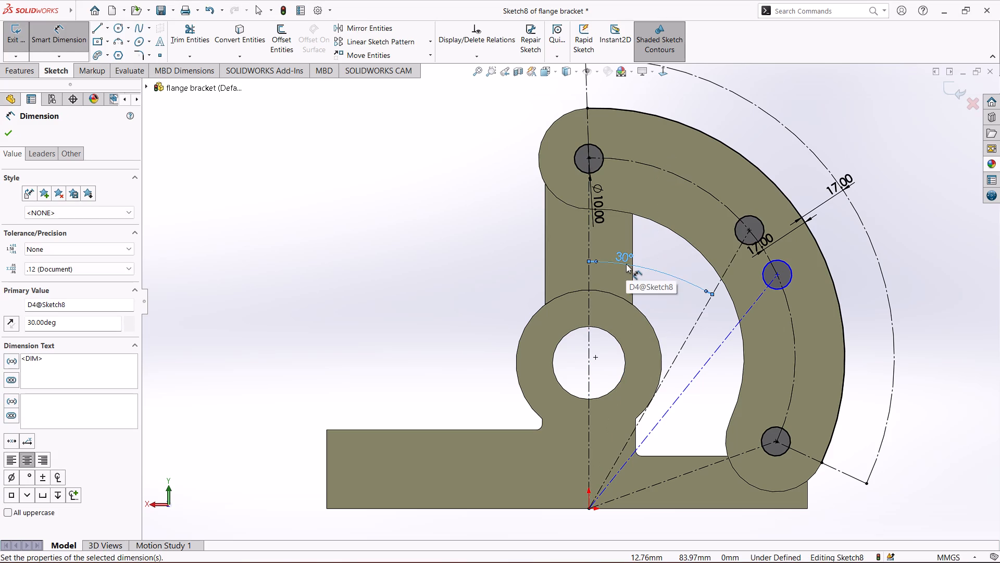
Set the angle between the vertical centreline and the upper middle circle's centreline to 20°.
double_click(619, 254)
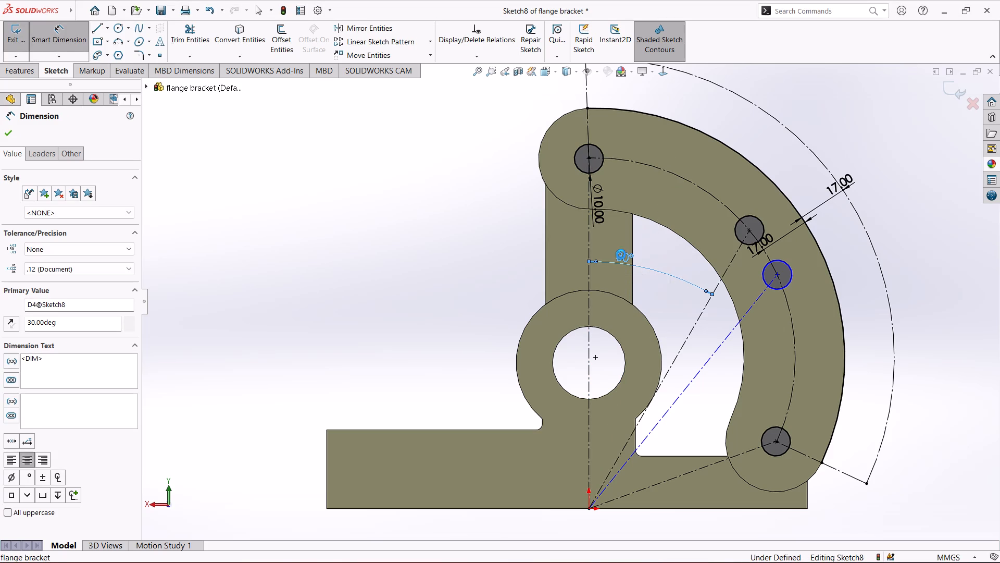
type("20")
key("Return")
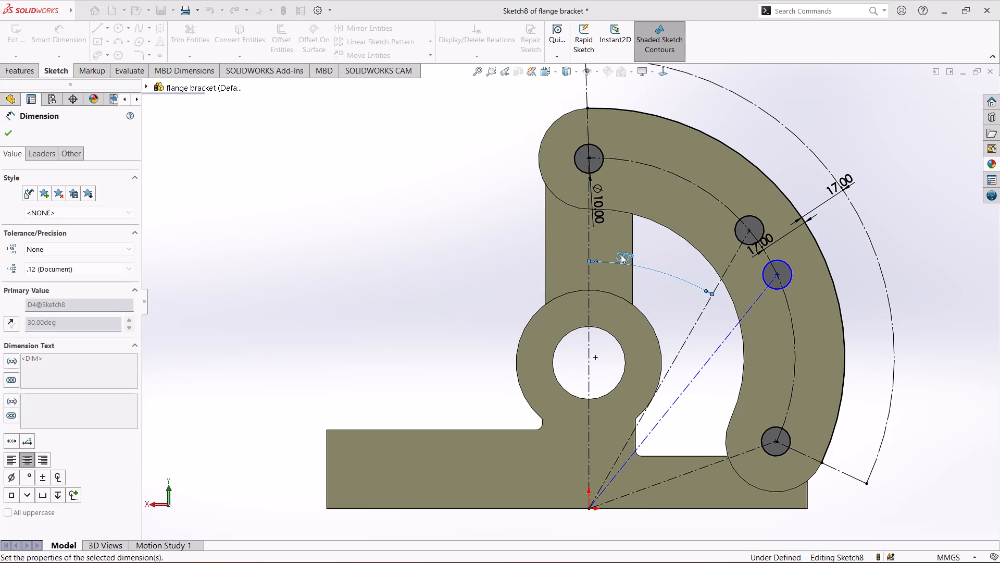
Dimension the angle between the lower middle and lowest circles' centrelines as 20° and exit the sketch.
left_click(723, 342)
left_click(743, 454)
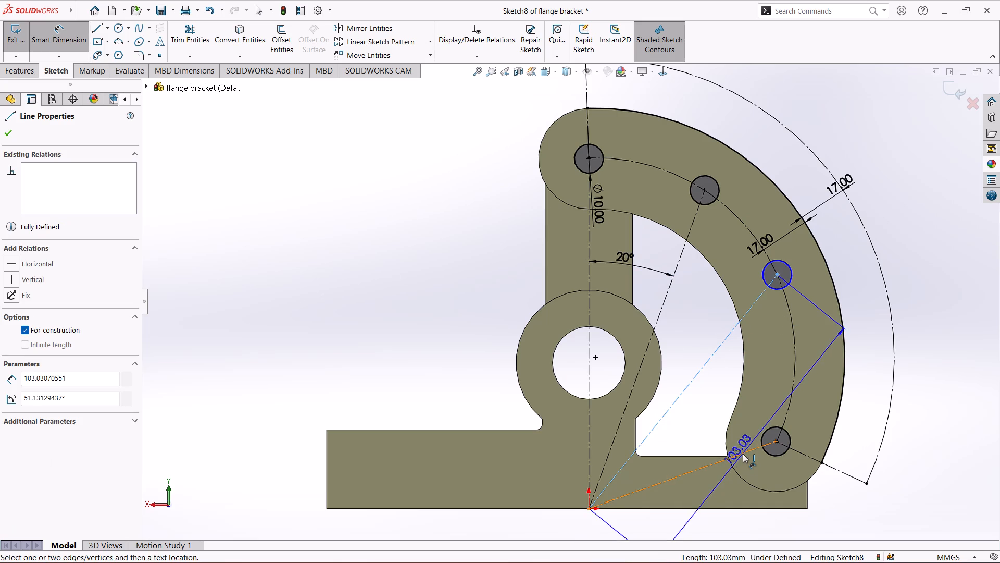
left_click(721, 413)
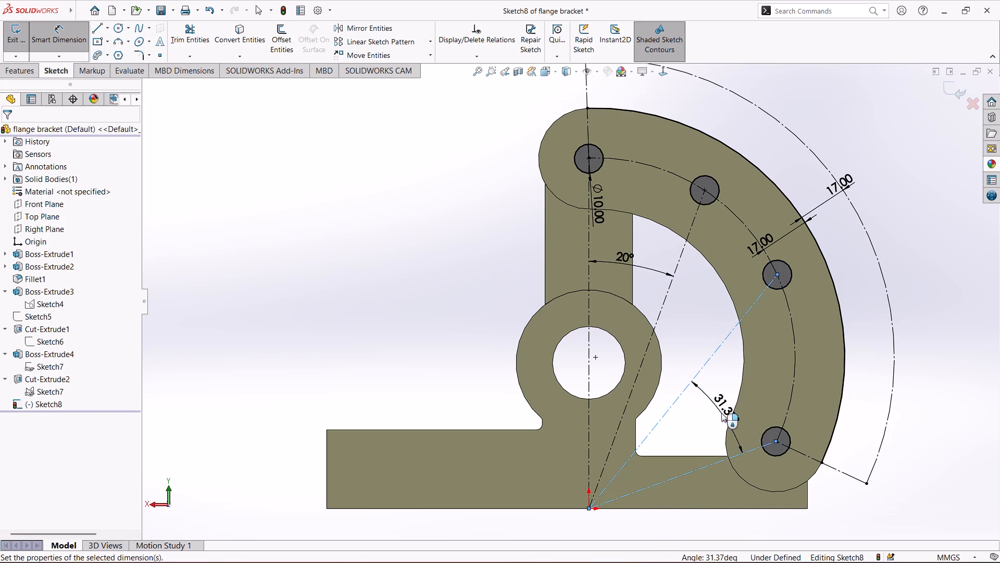
type("20")
key("Return")
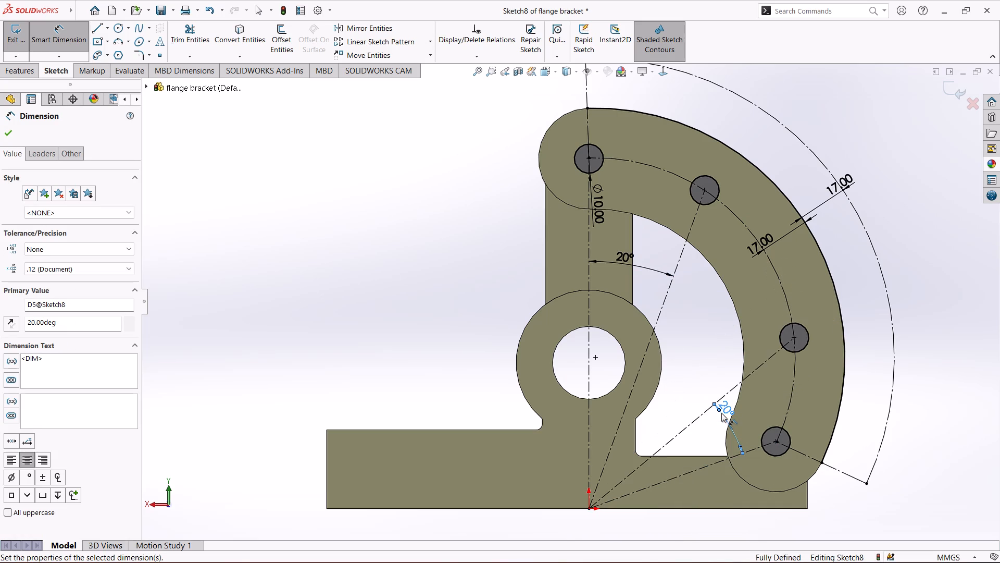
left_click(15, 32)
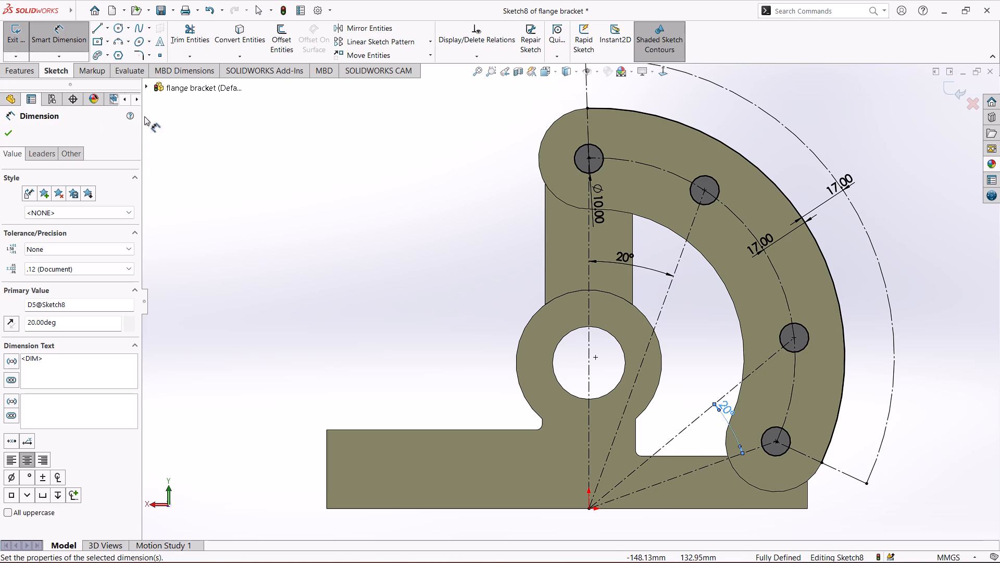
left_click(11, 34)
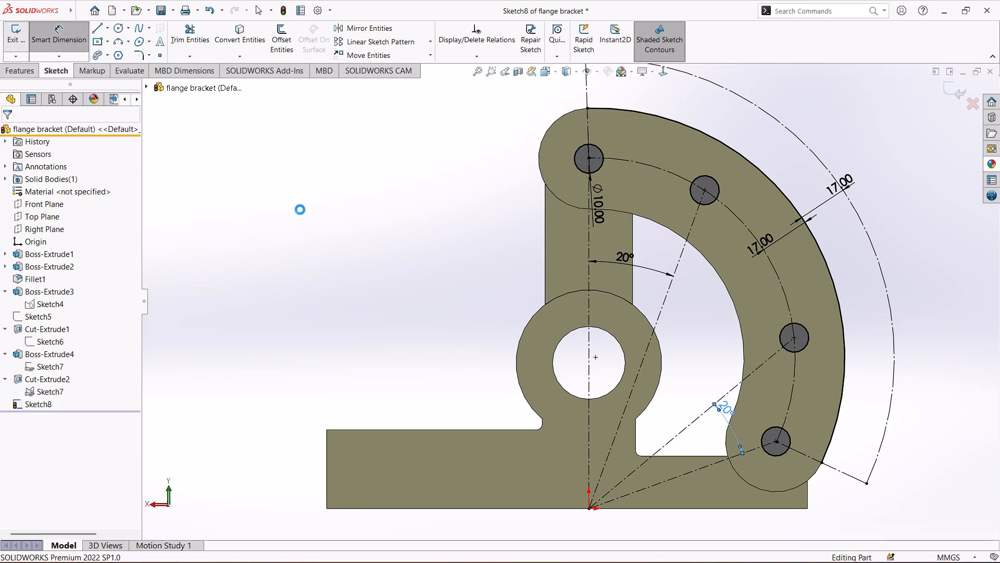
Cut the four circle regions through the curved arm with a 40 mm blind Extruded Cut.
middle_click_drag(344, 242, 390, 308)
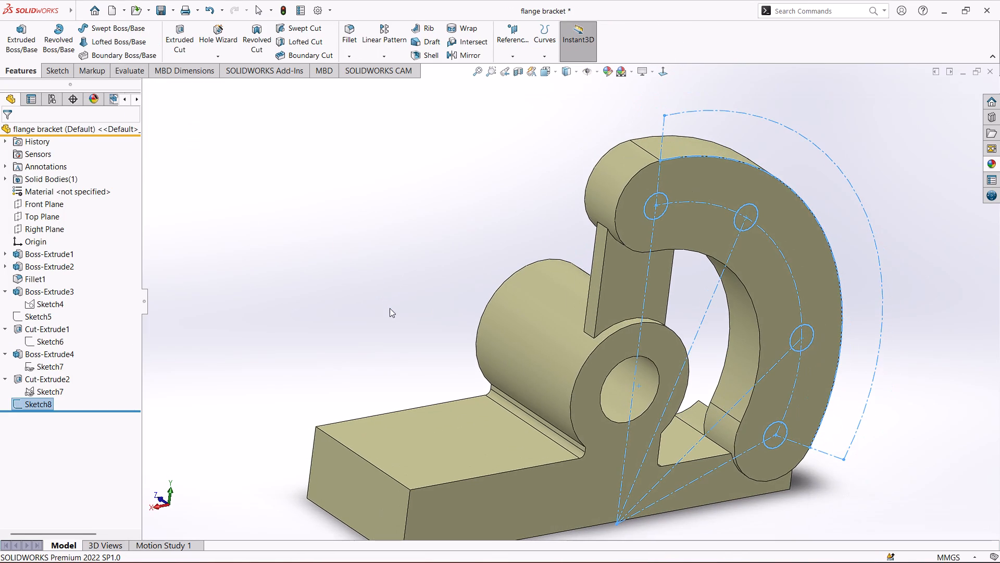
left_click(173, 40)
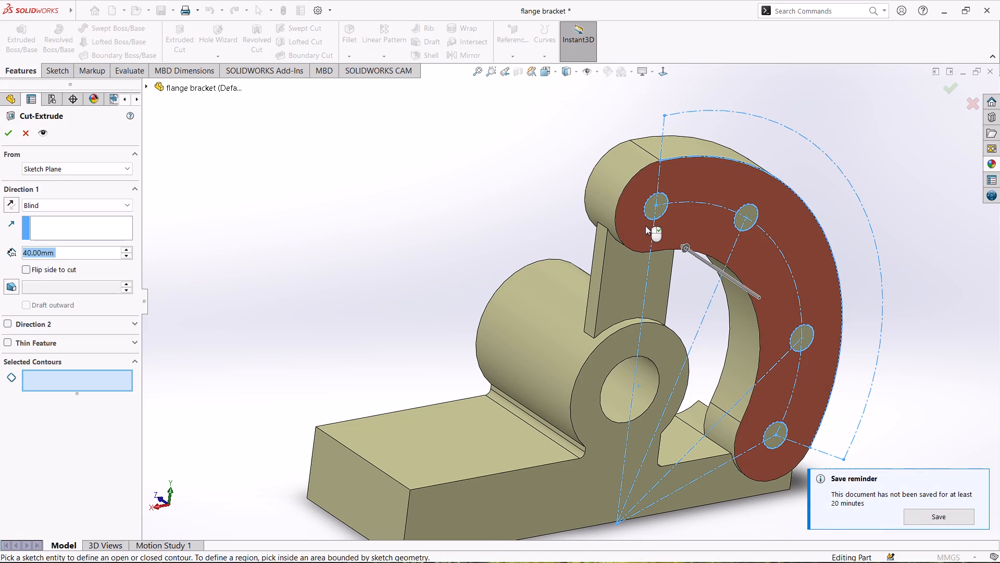
left_click(660, 210)
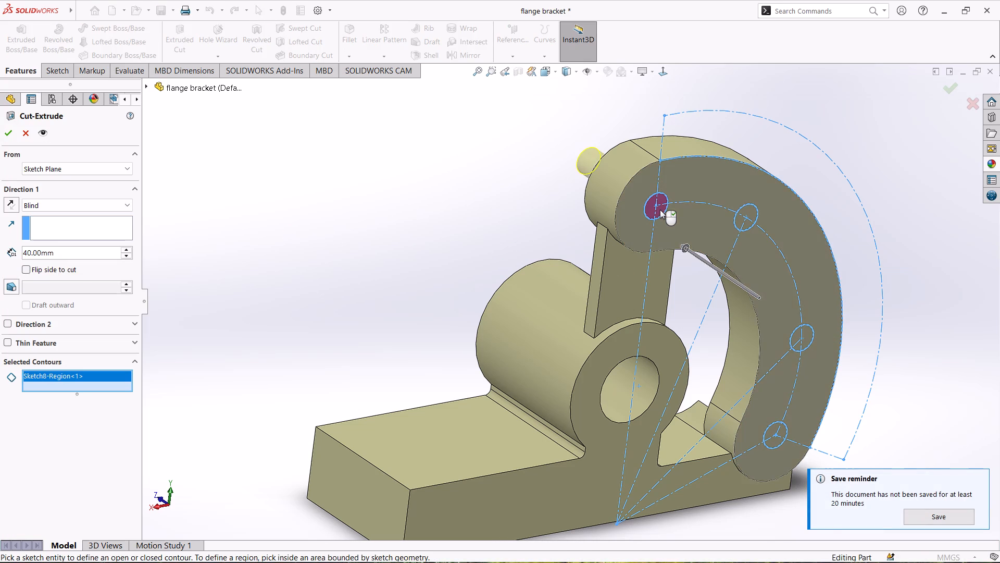
left_click(753, 214)
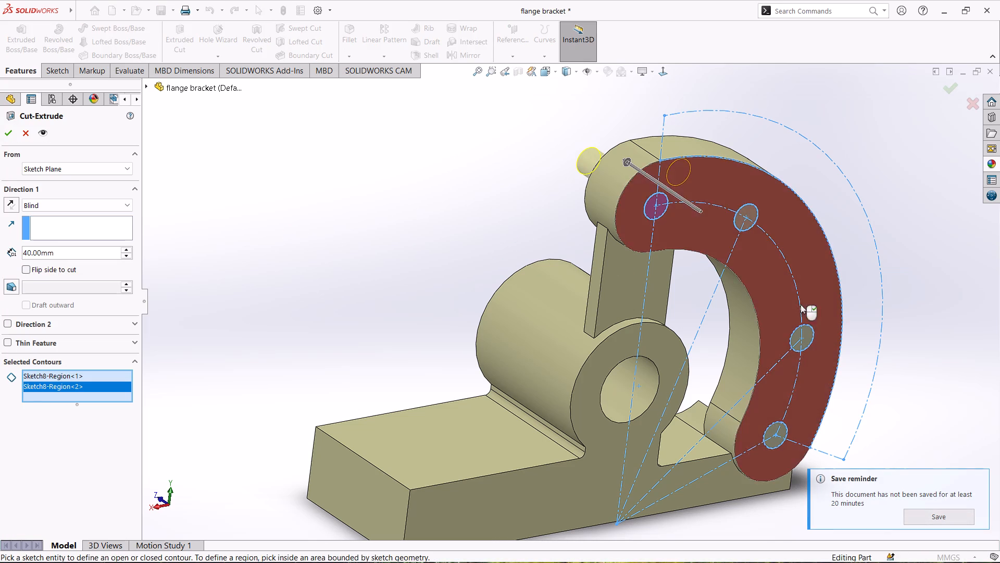
left_click(810, 335)
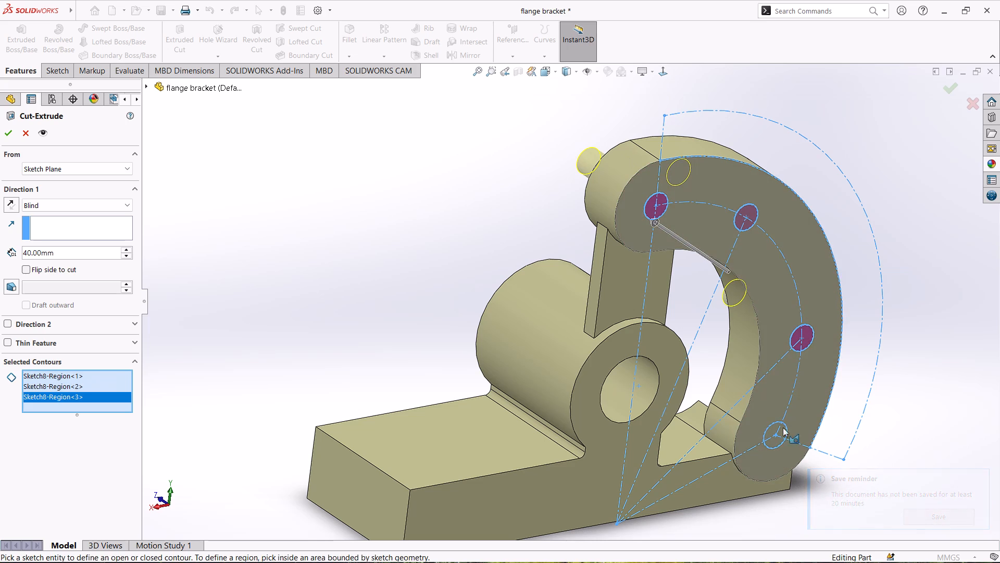
left_click(773, 441)
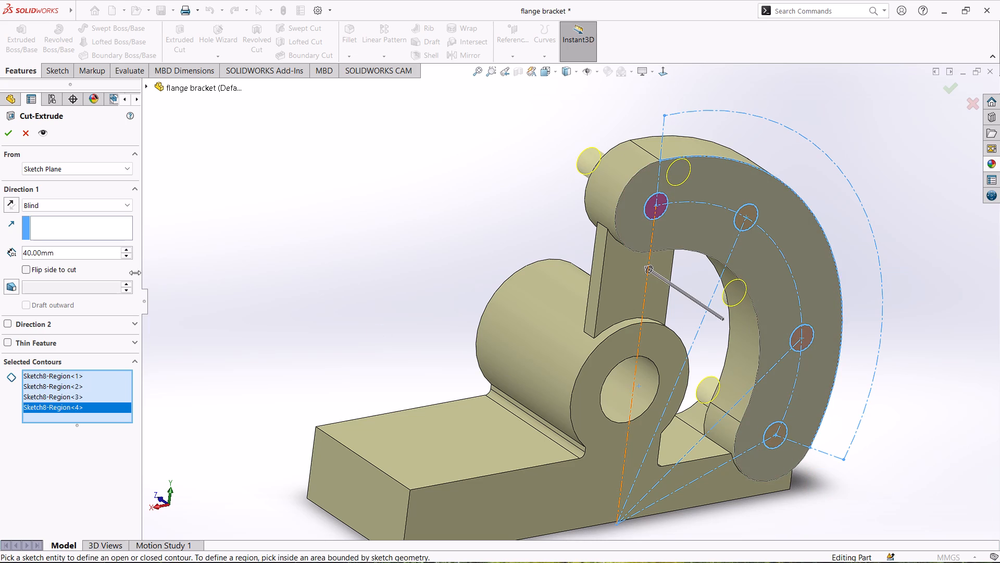
left_click(6, 132)
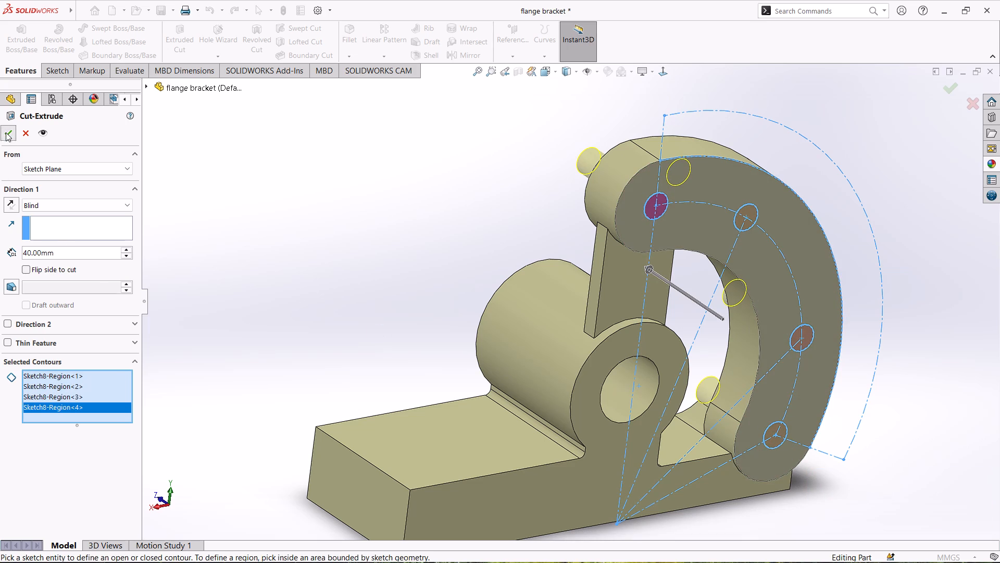
left_click(276, 269)
Start a sketch on the top face of the base's thicker block and draw a vertical centreline about 103 mm long through the origin.
middle_click_drag(367, 280, 314, 266)
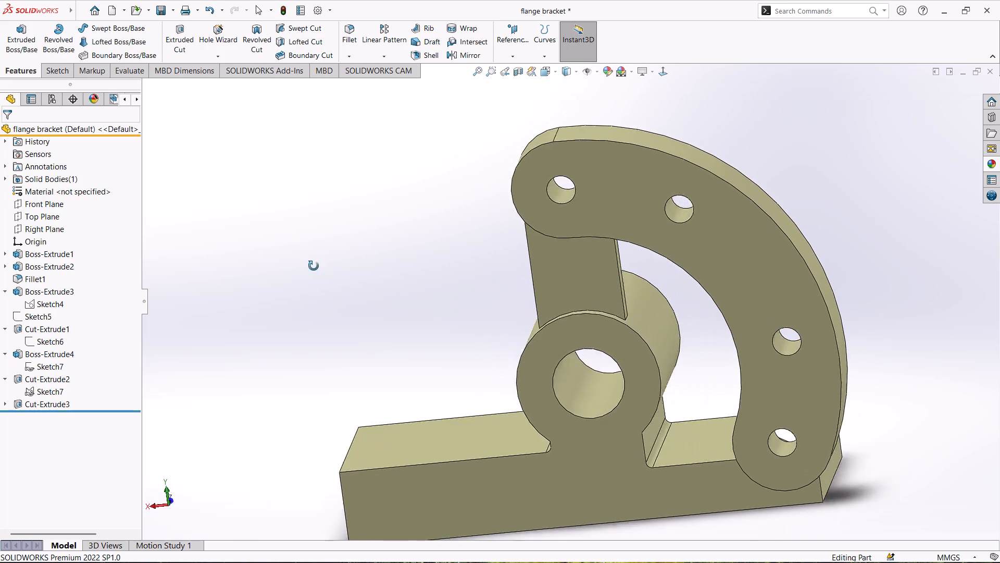
middle_click_drag(314, 266, 353, 347)
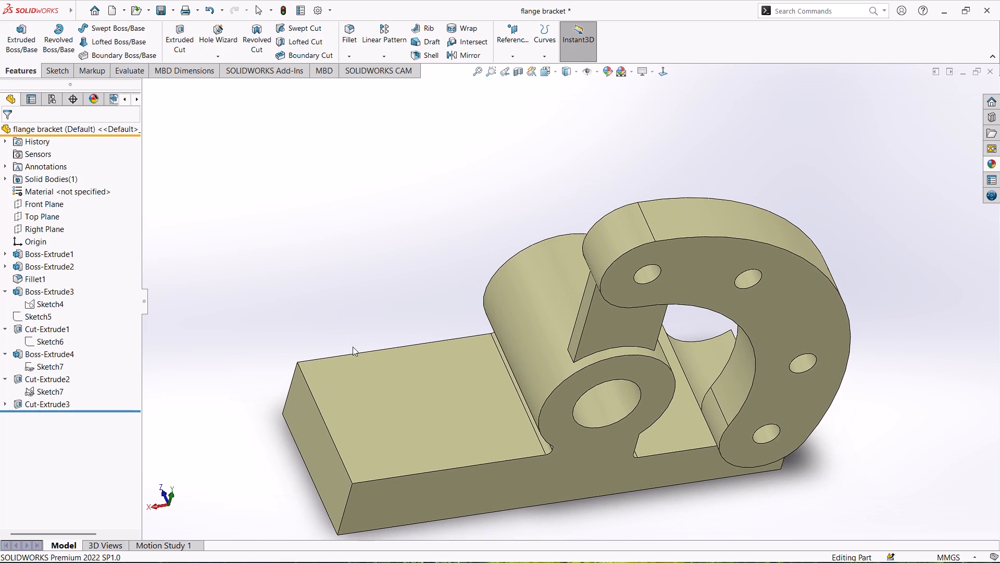
left_click(422, 410)
left_click(467, 383)
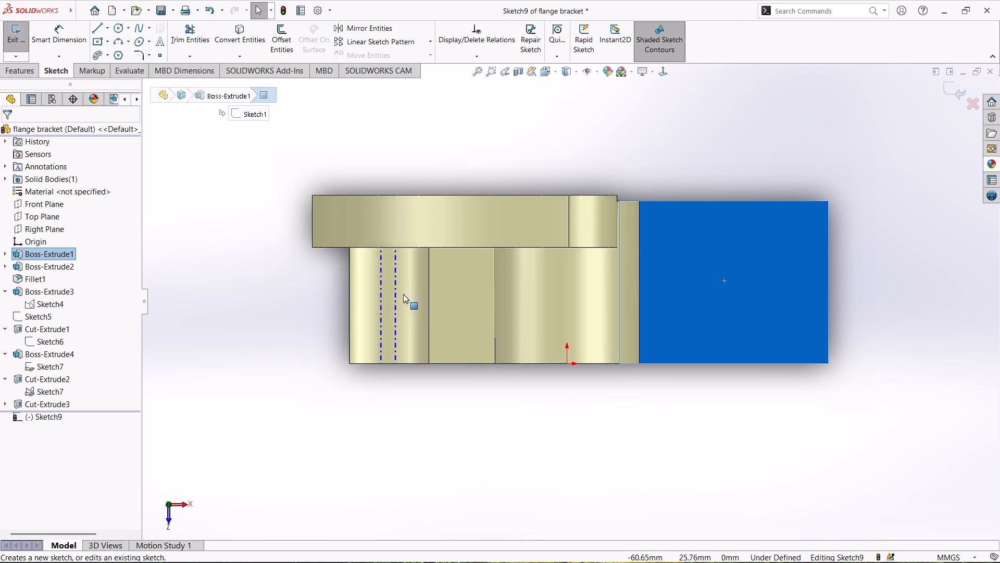
left_click(108, 31)
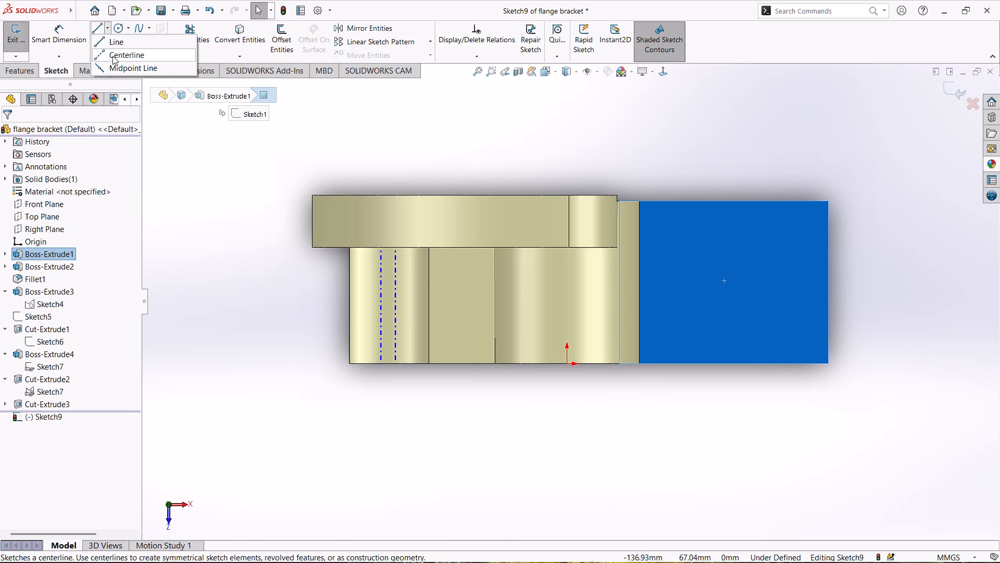
left_click(113, 56)
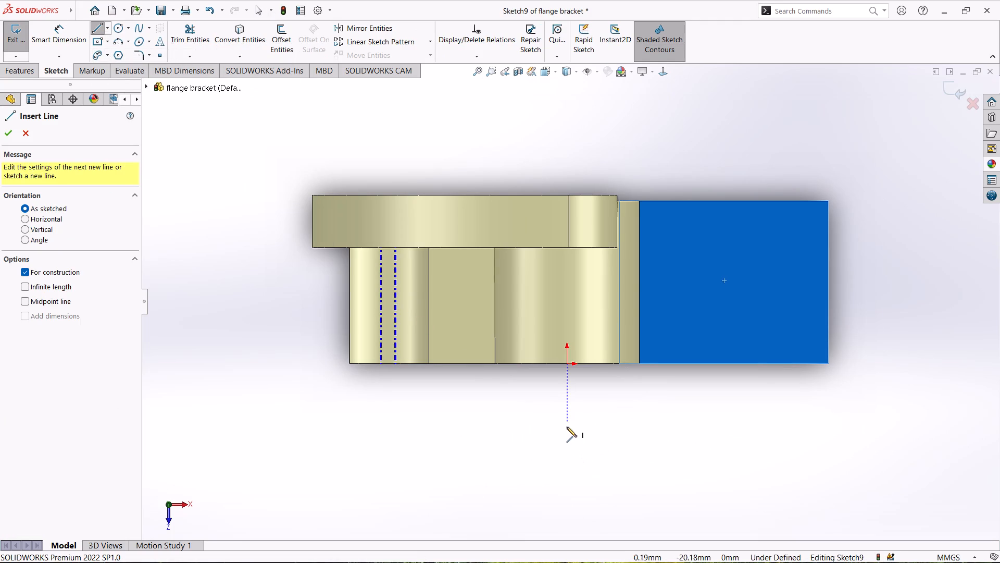
left_click(567, 427)
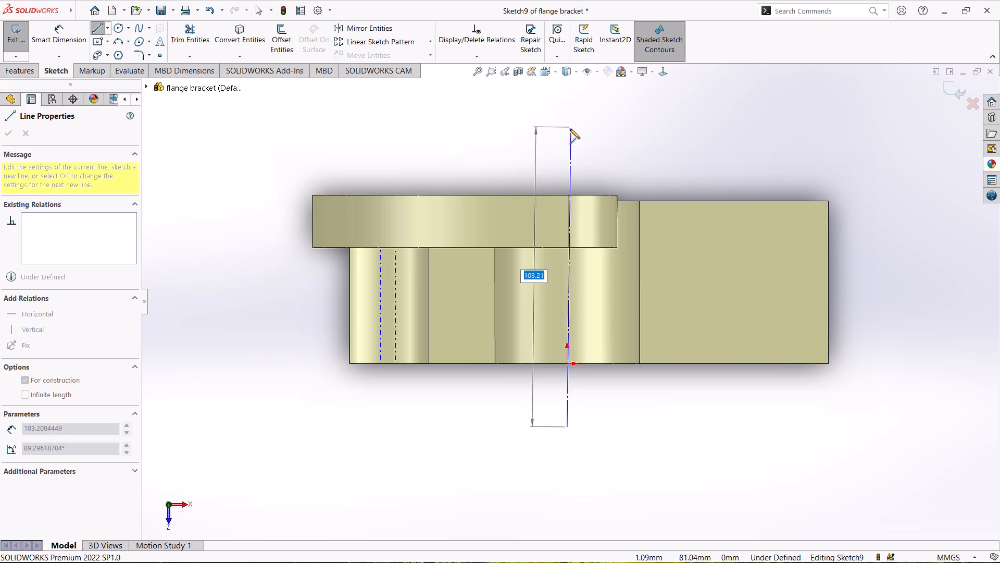
left_click(570, 129)
key("Escape")
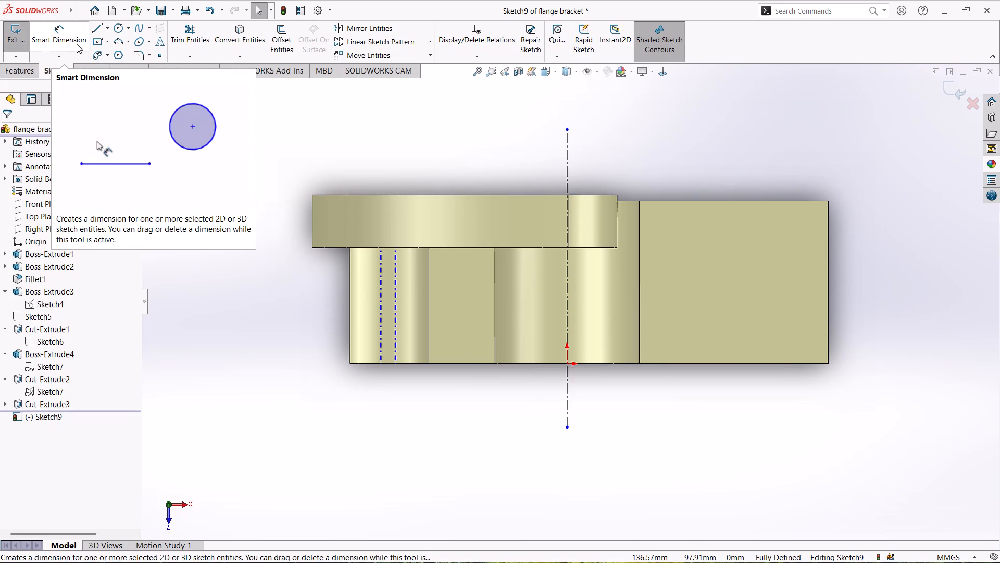
Sketch a 16 mm diameter circle near the middle of the base block's top face.
left_click(117, 28)
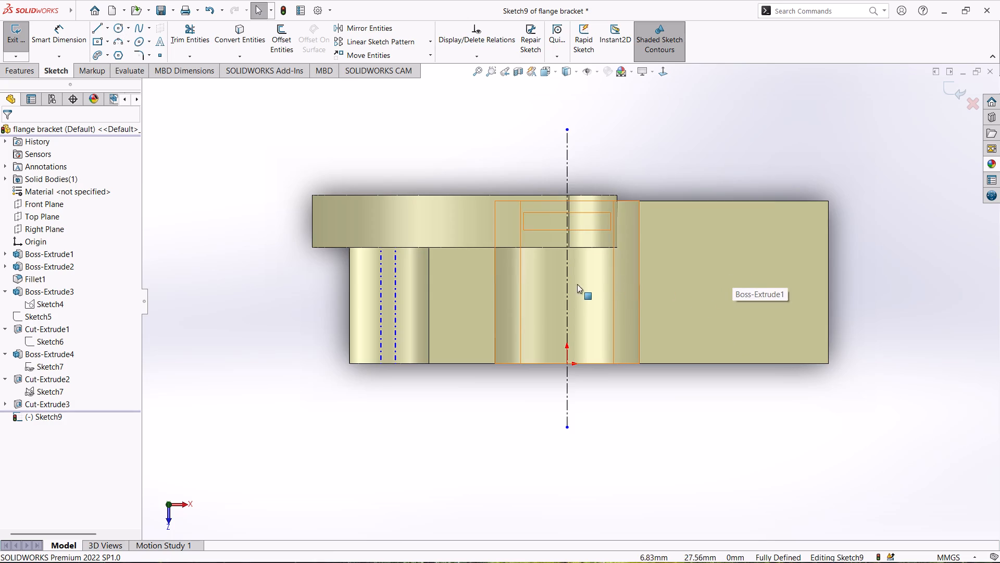
left_click(119, 28)
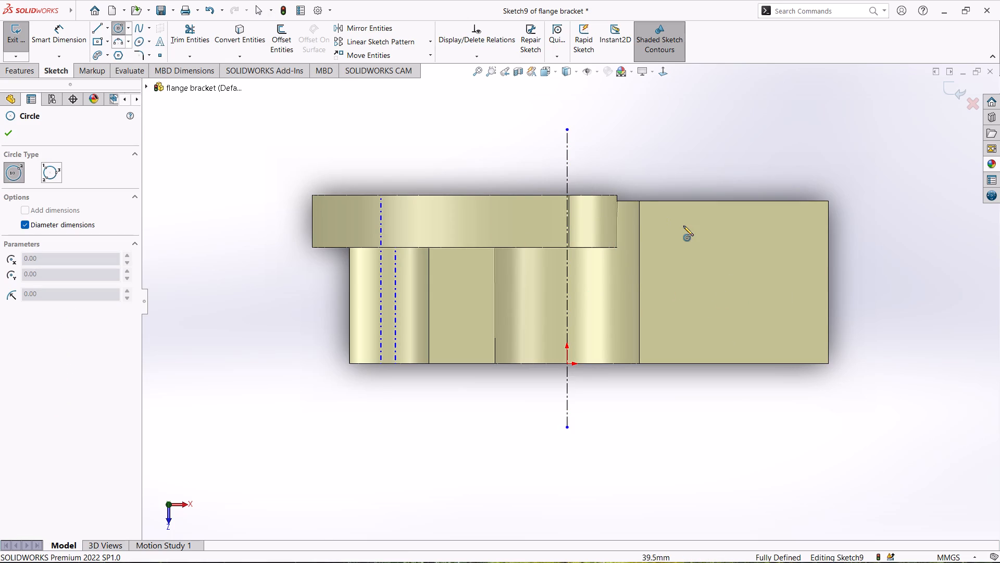
left_click(730, 280)
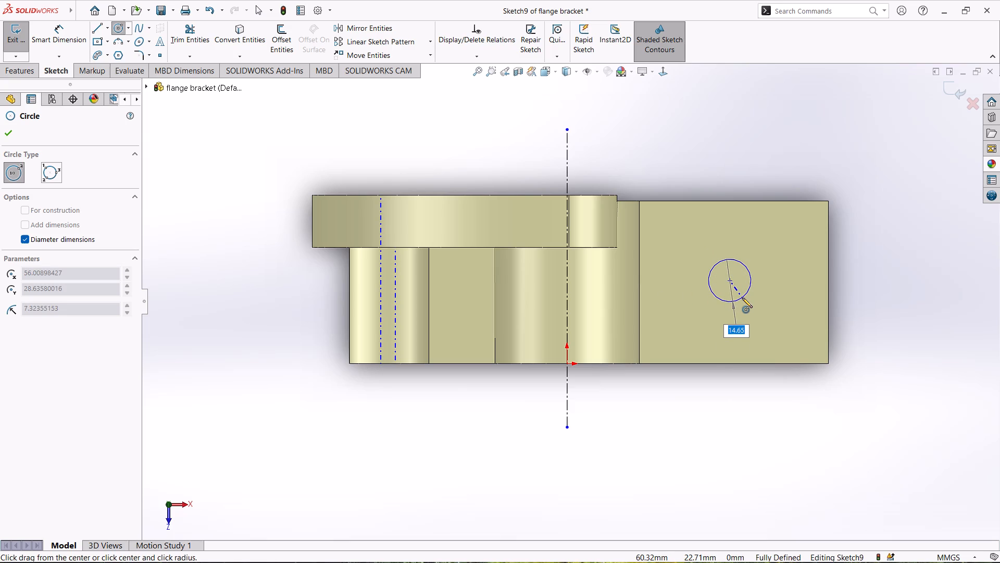
type("16")
key("Return")
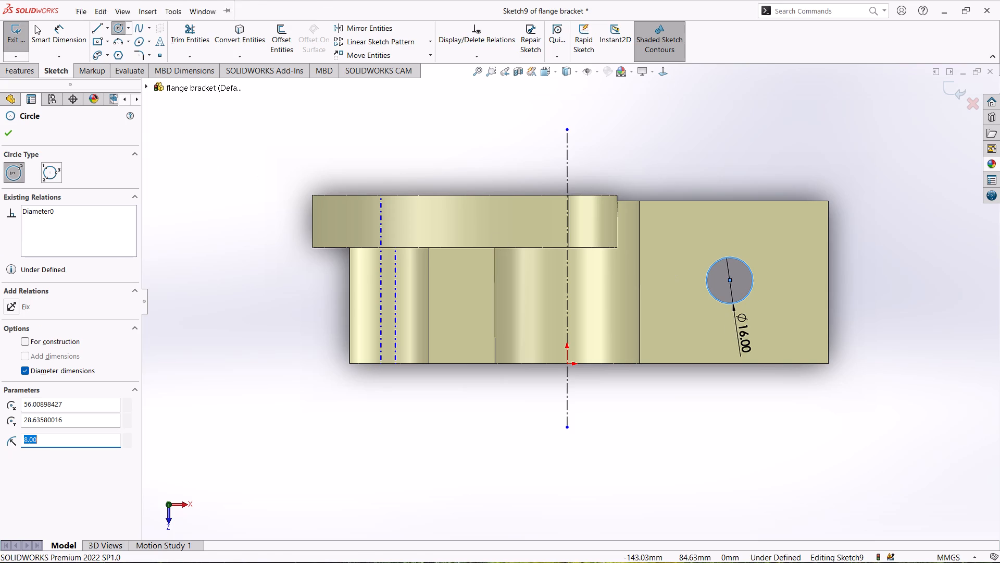
Dimension the 16 mm circle's centre 56 mm horizontally from the vertical centreline.
left_click(46, 38)
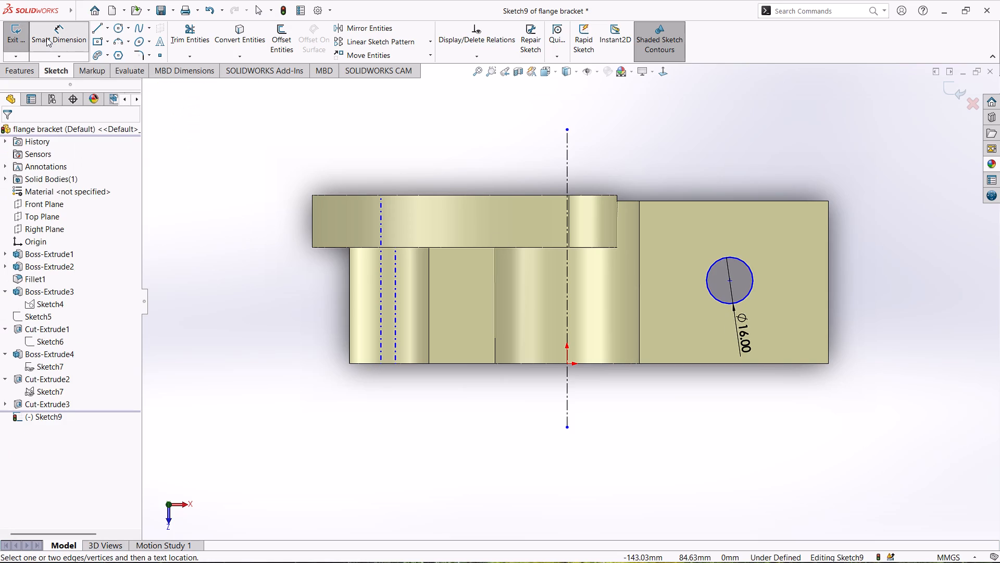
left_click(729, 280)
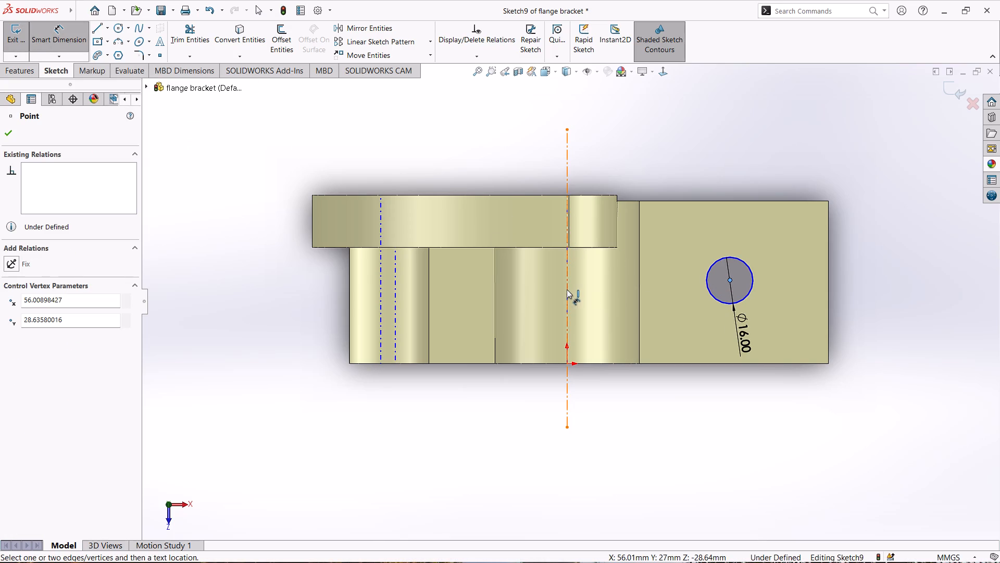
left_click(567, 289)
left_click(662, 406)
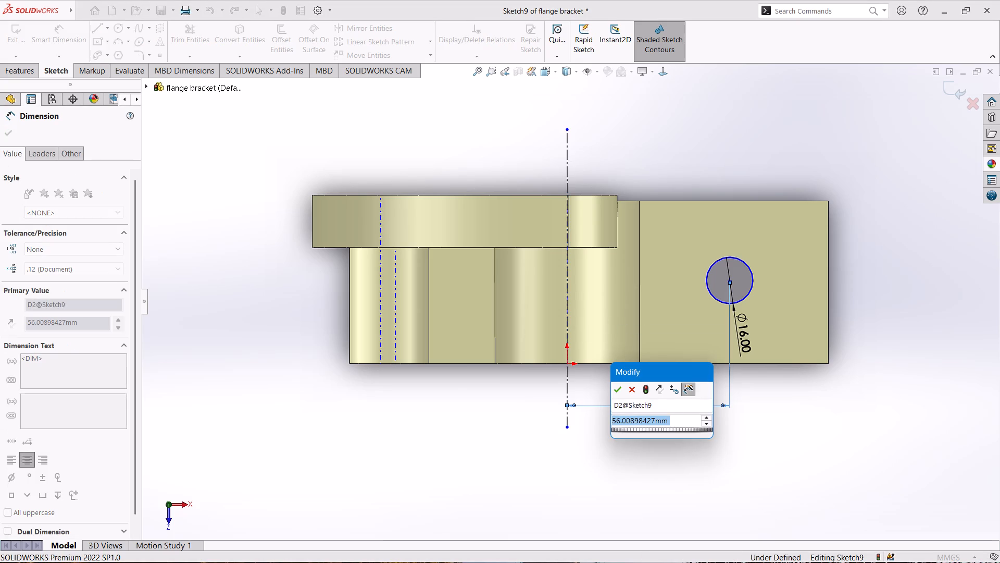
type("56")
key("Return")
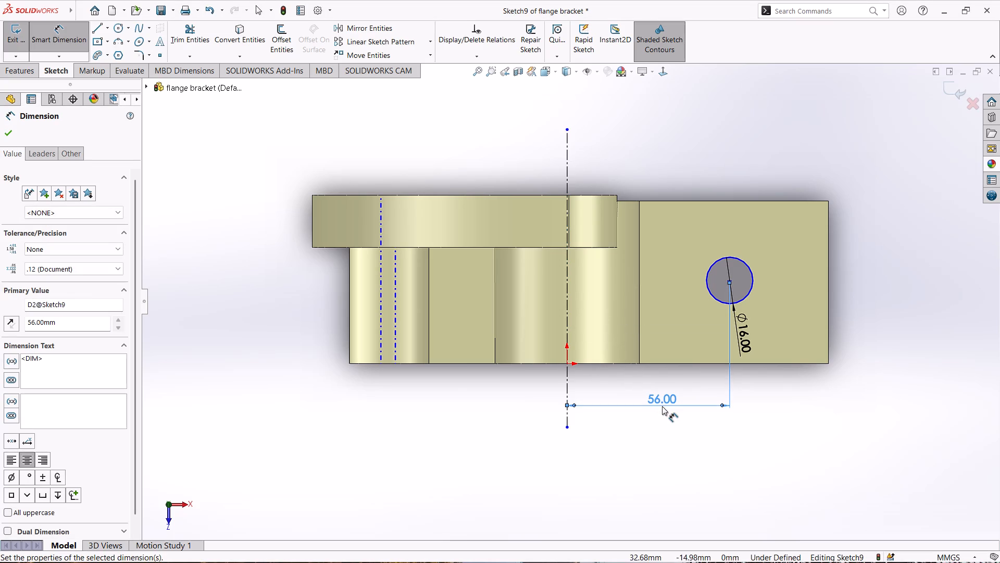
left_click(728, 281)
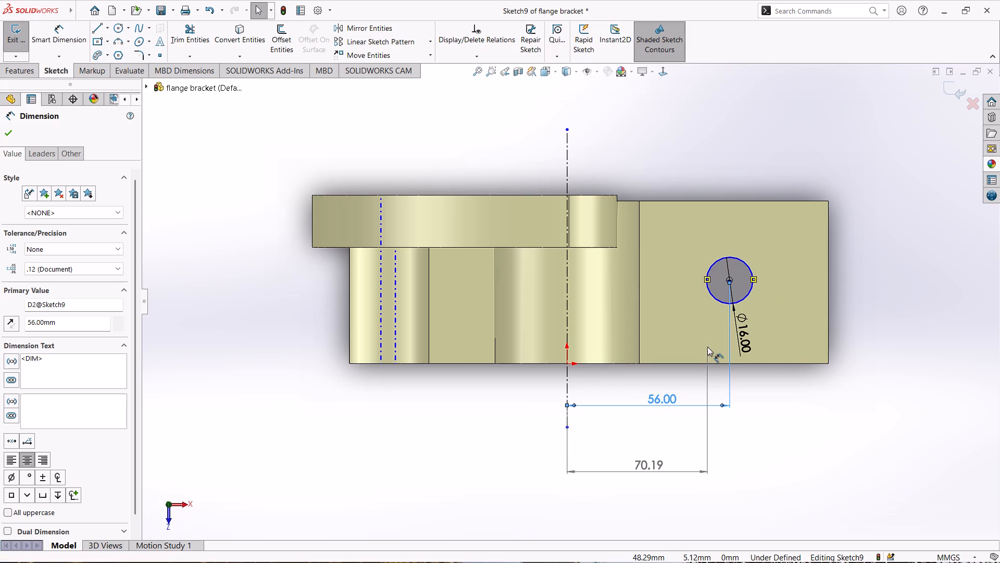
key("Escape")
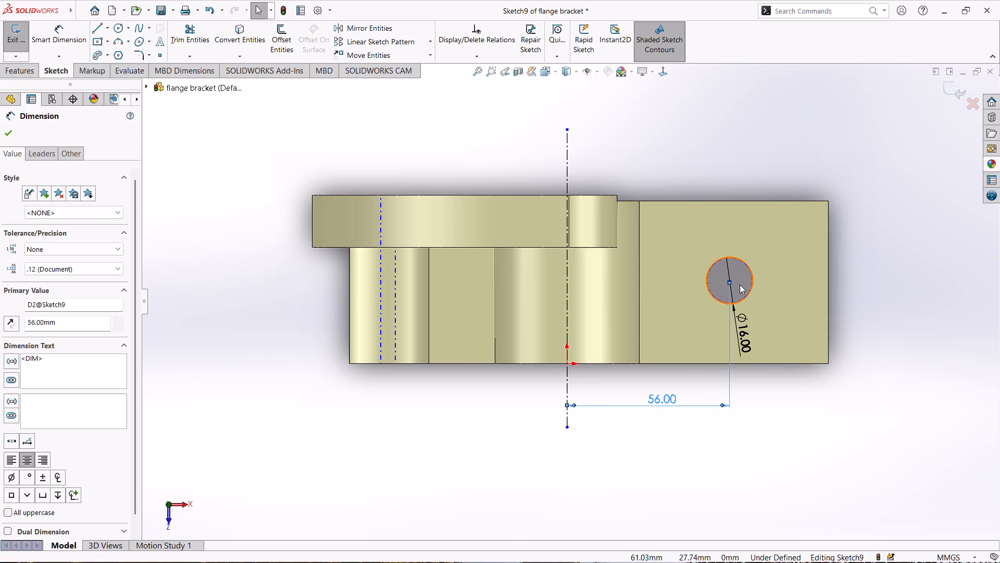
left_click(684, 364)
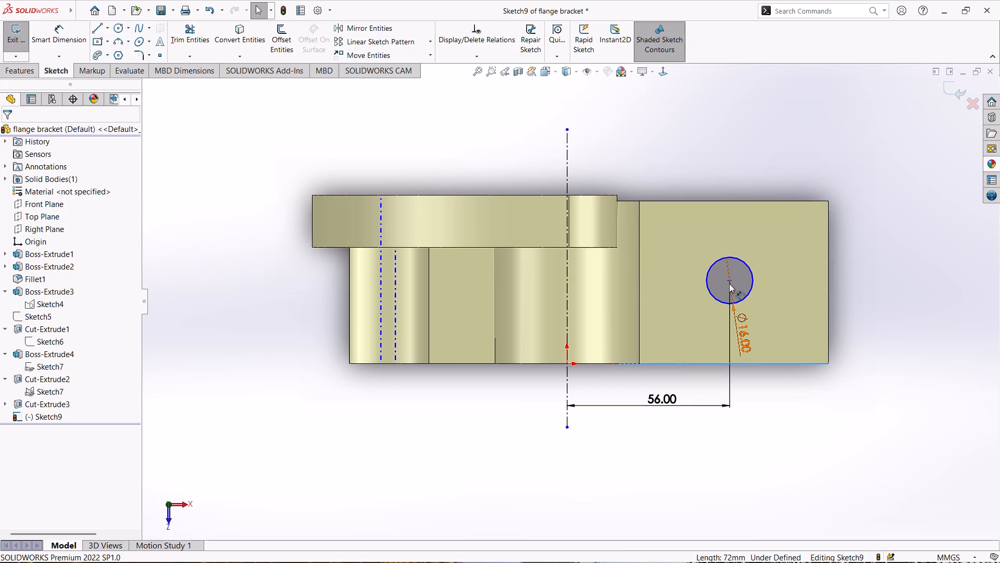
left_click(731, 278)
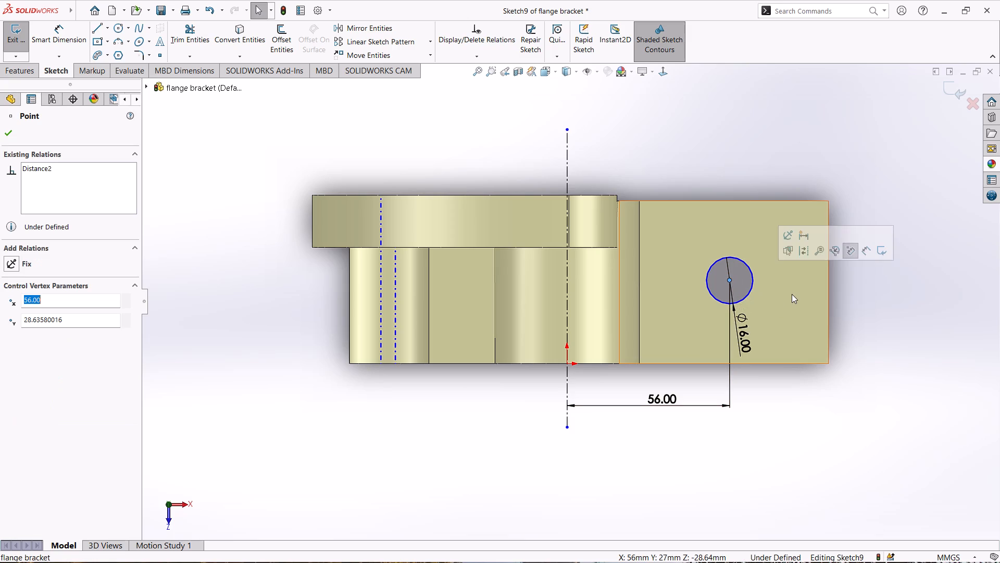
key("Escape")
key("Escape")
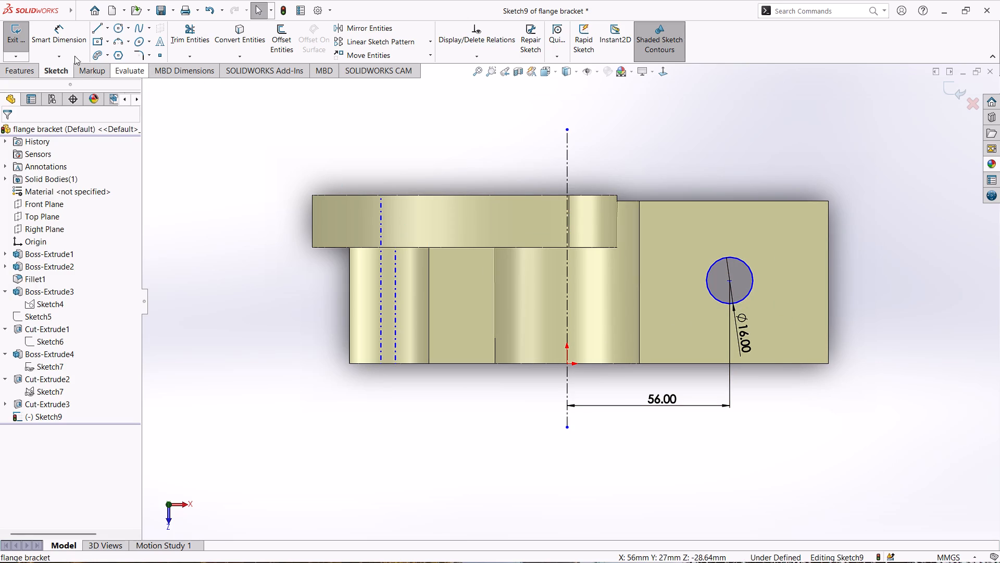
Dimension the 16 mm circle's centre at 56/2 (28 mm) from the base block's long front edge through the origin.
left_click(63, 37)
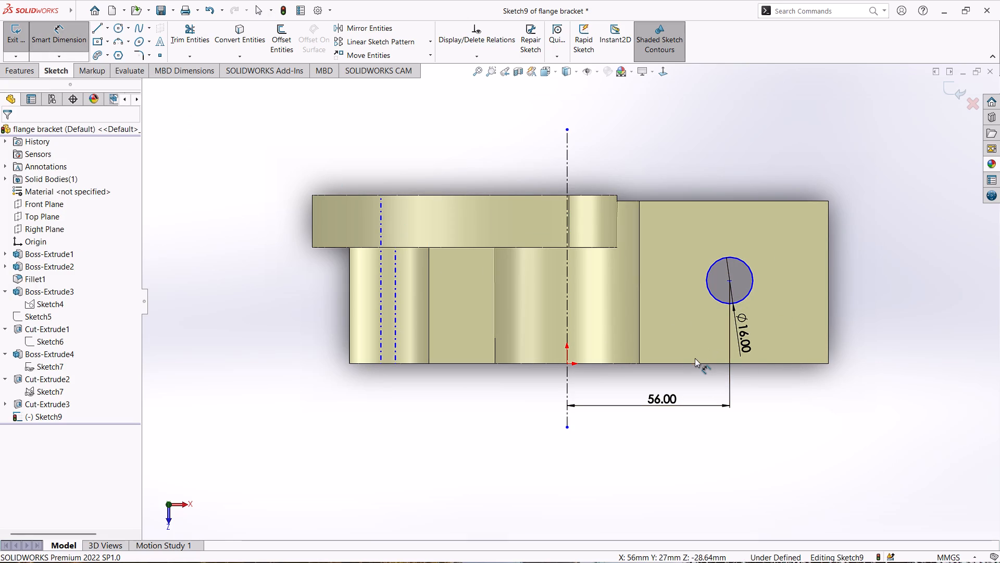
left_click(691, 365)
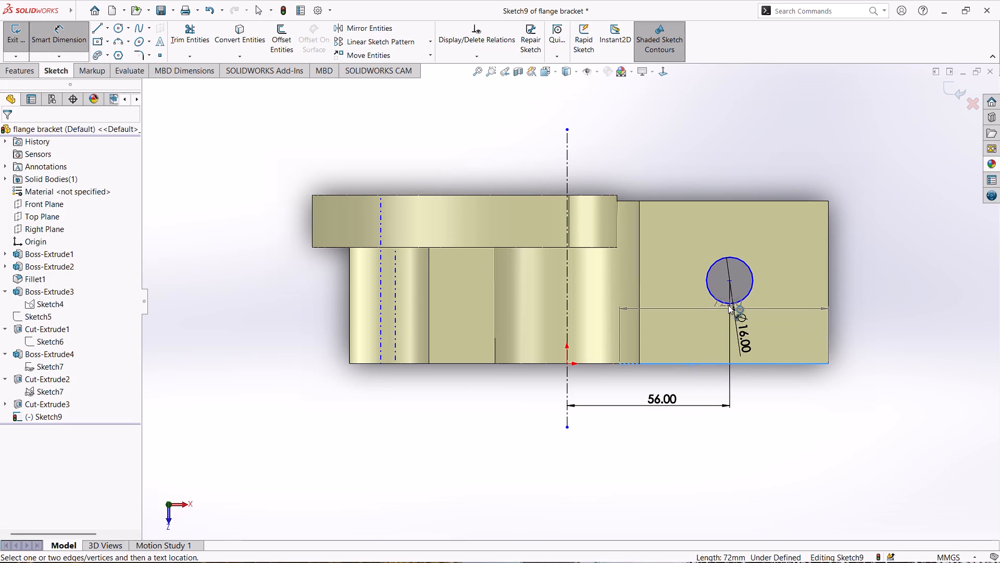
left_click(729, 281)
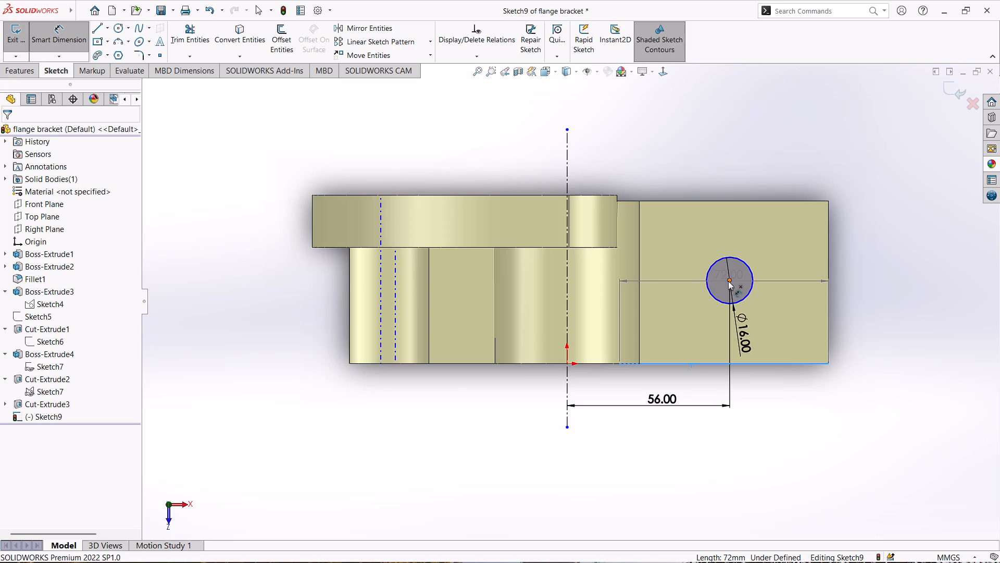
left_click(659, 302)
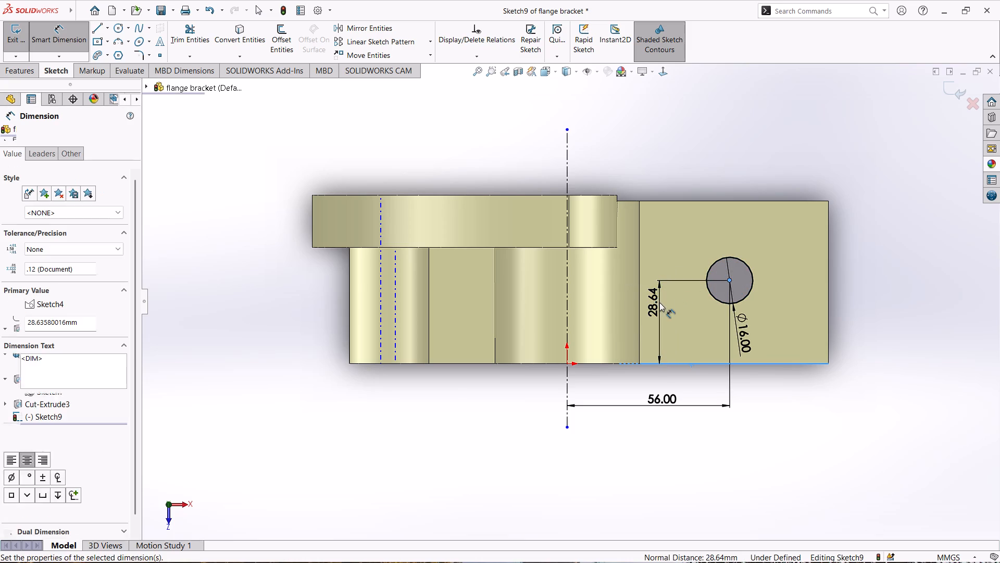
type("56/2")
key("Return")
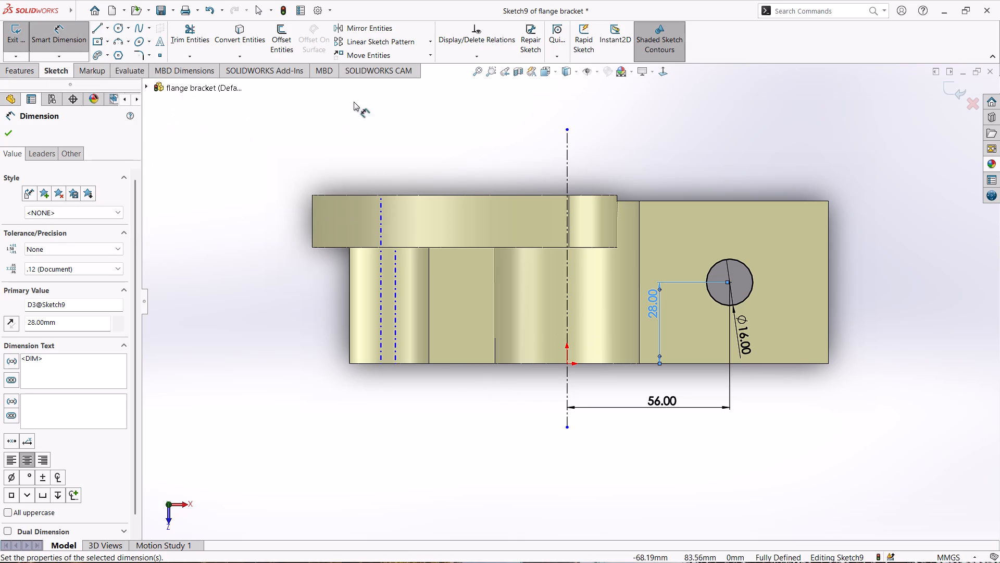
Mirror the 16 mm circle about the vertical centreline with Copy enabled and exit the sketch.
left_click(377, 26)
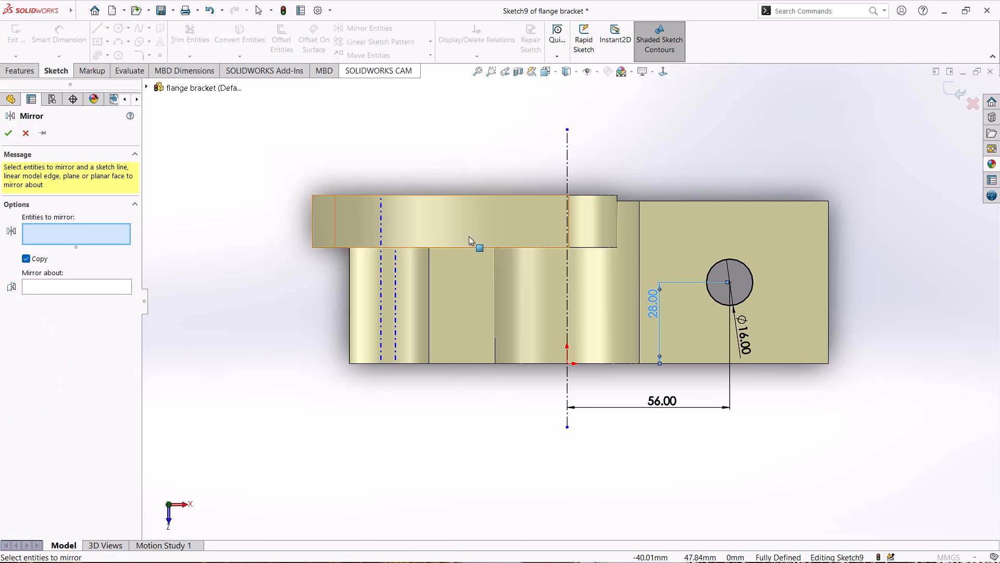
left_click(715, 299)
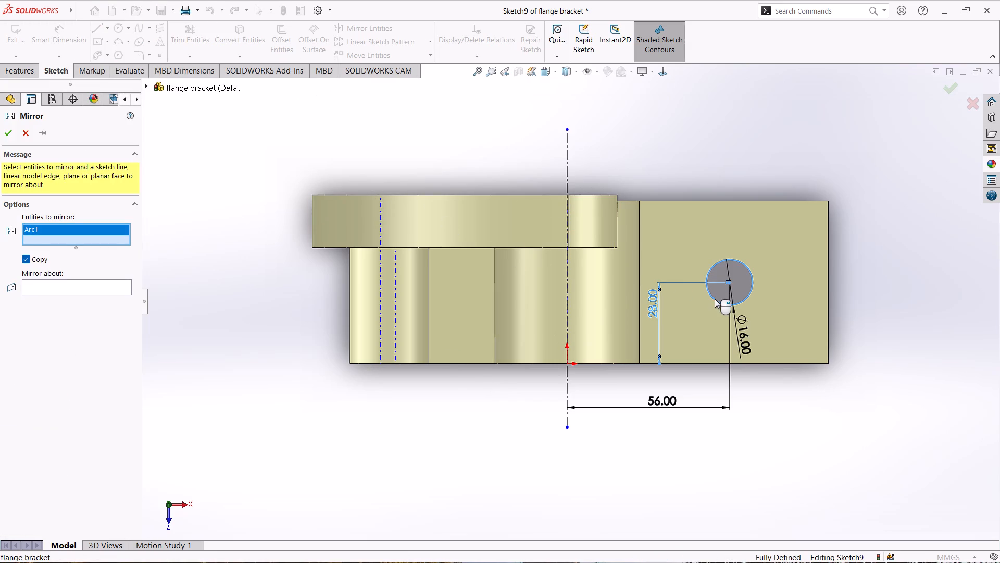
left_click(102, 288)
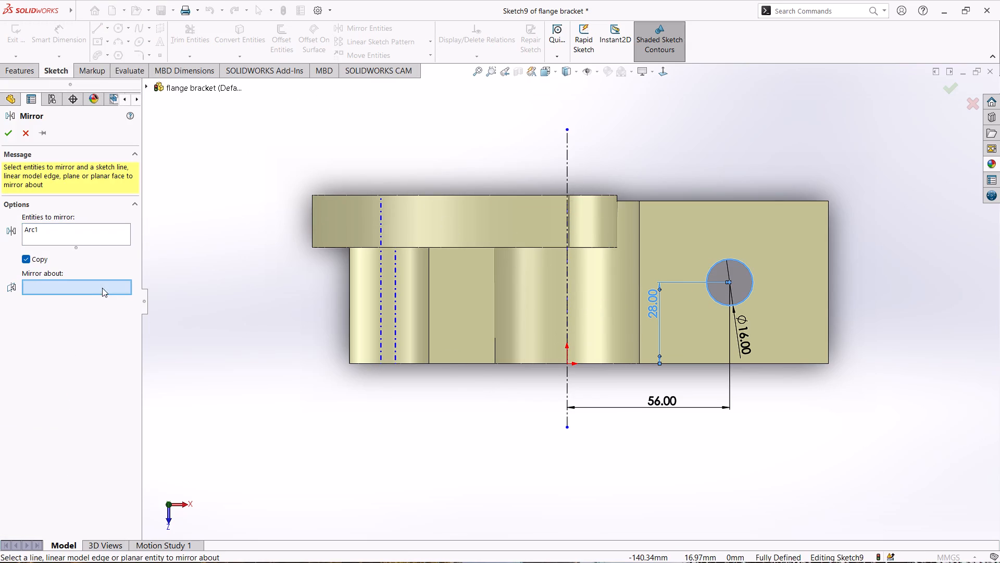
left_click(567, 293)
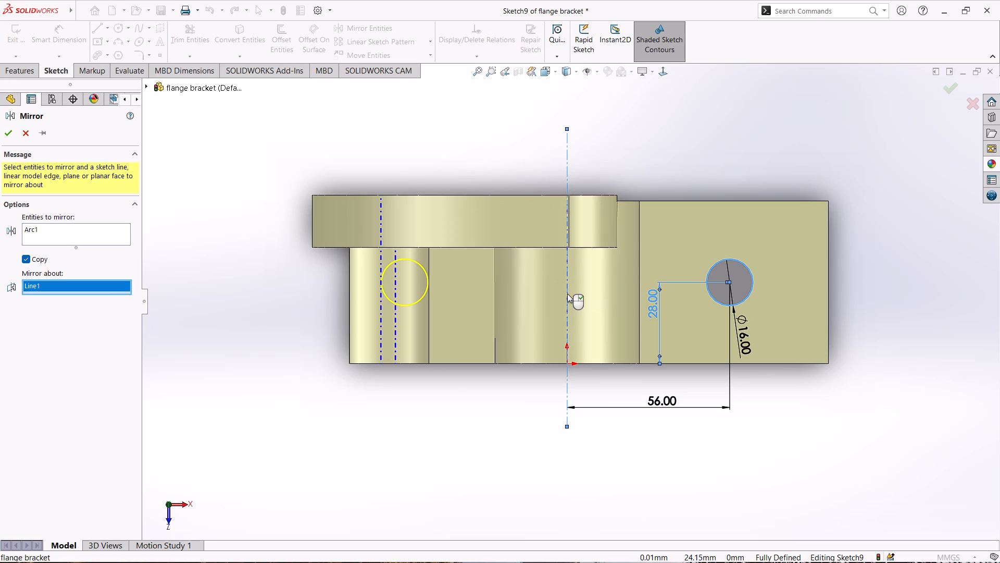
left_click(10, 134)
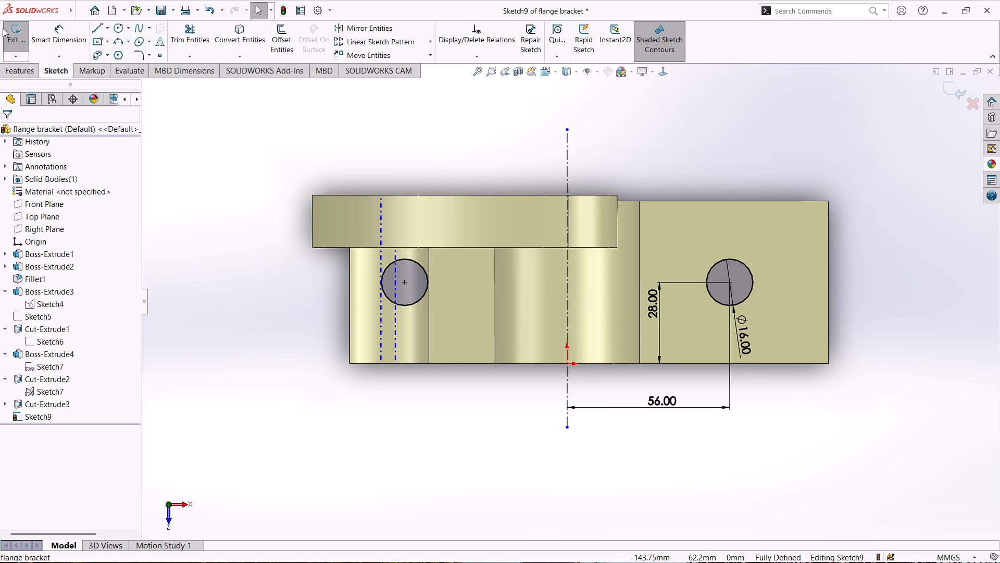
left_click(11, 31)
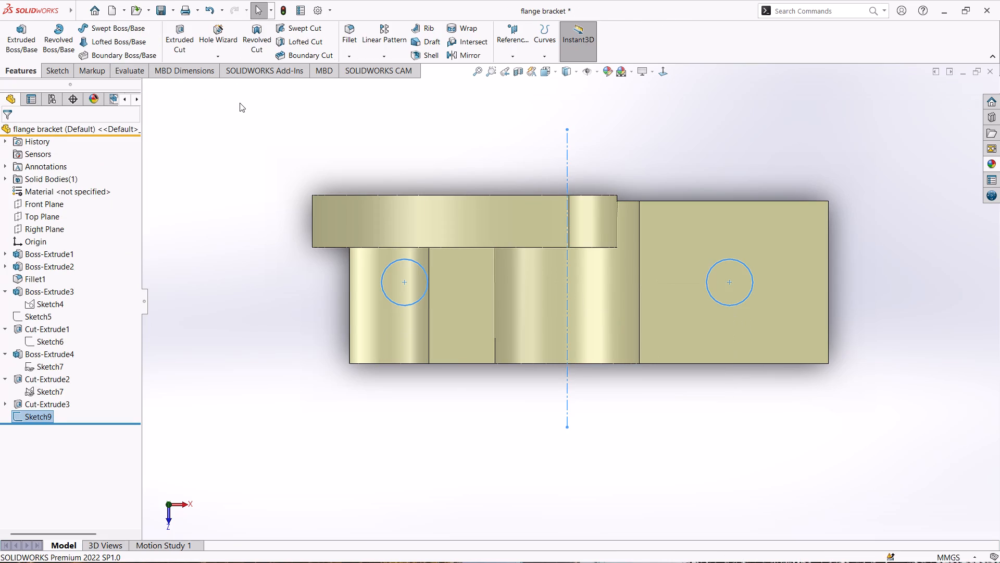
Cut both 16 mm circles through the base with a Through All Extruded Cut.
left_click(174, 35)
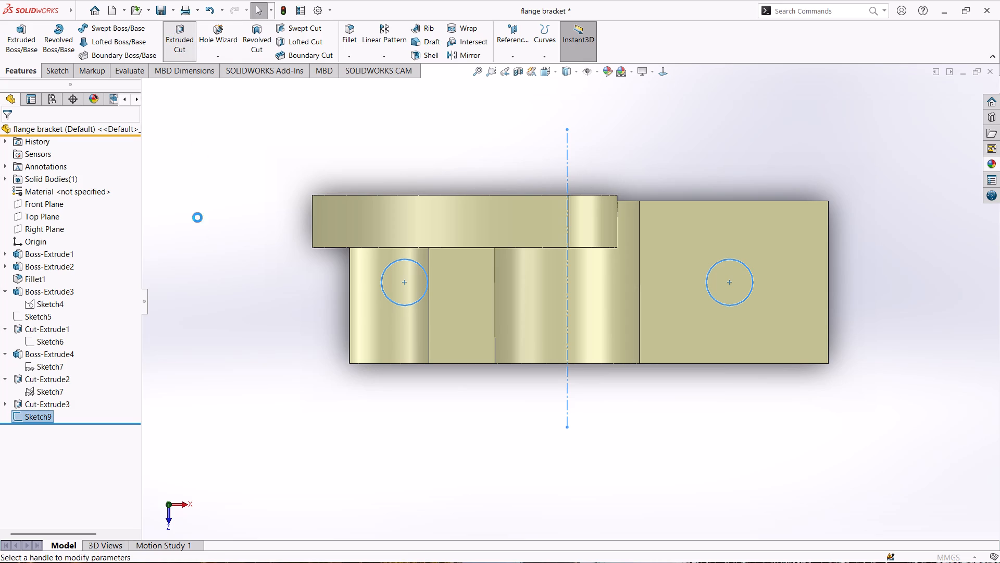
middle_click_drag(211, 302, 220, 195)
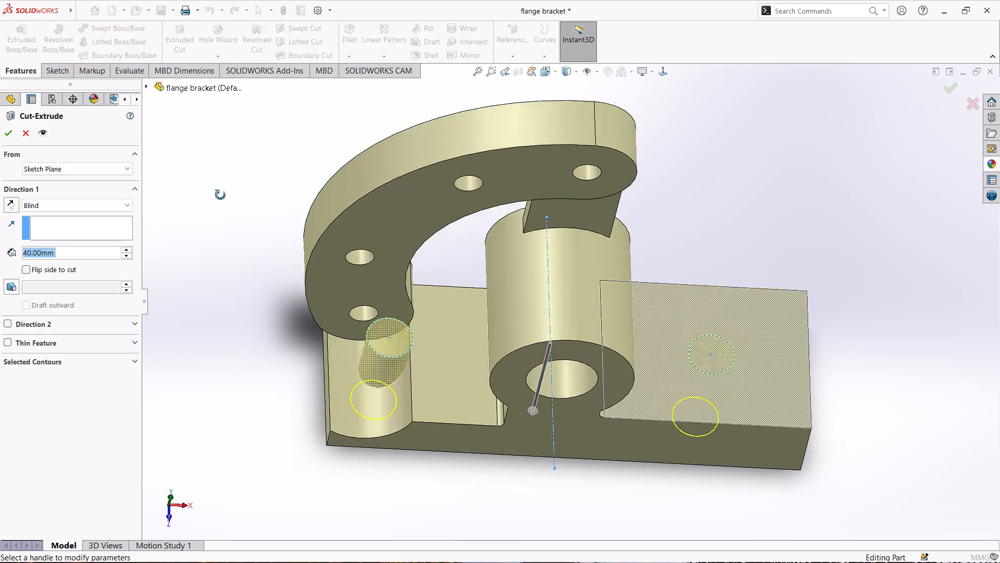
middle_click_drag(220, 195, 224, 168)
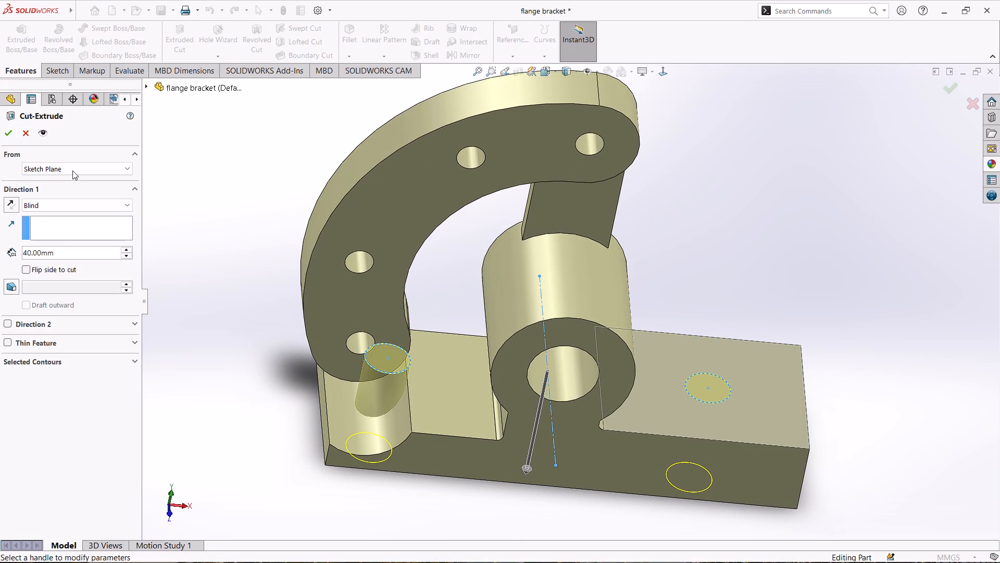
left_click(67, 212)
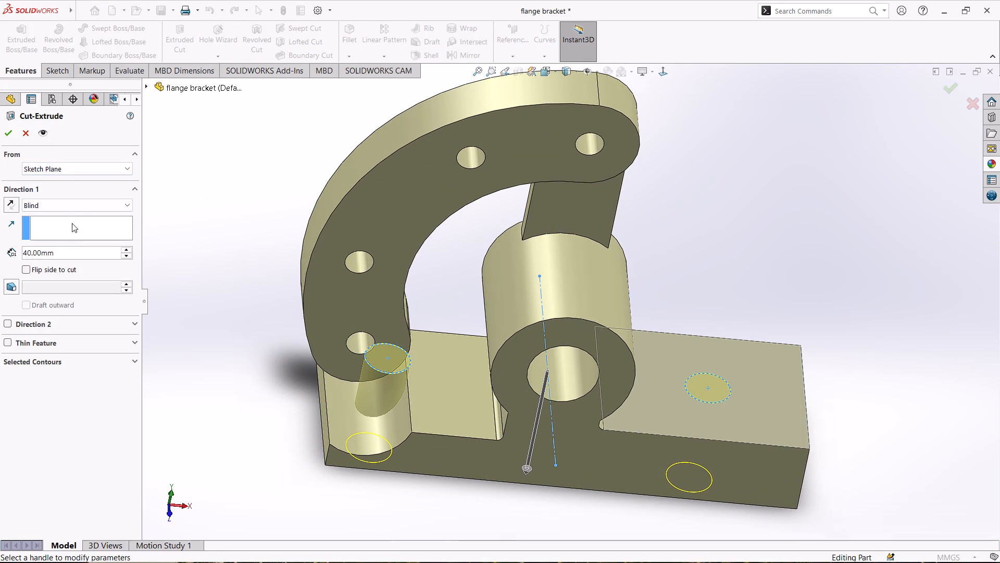
left_click(82, 205)
left_click(68, 227)
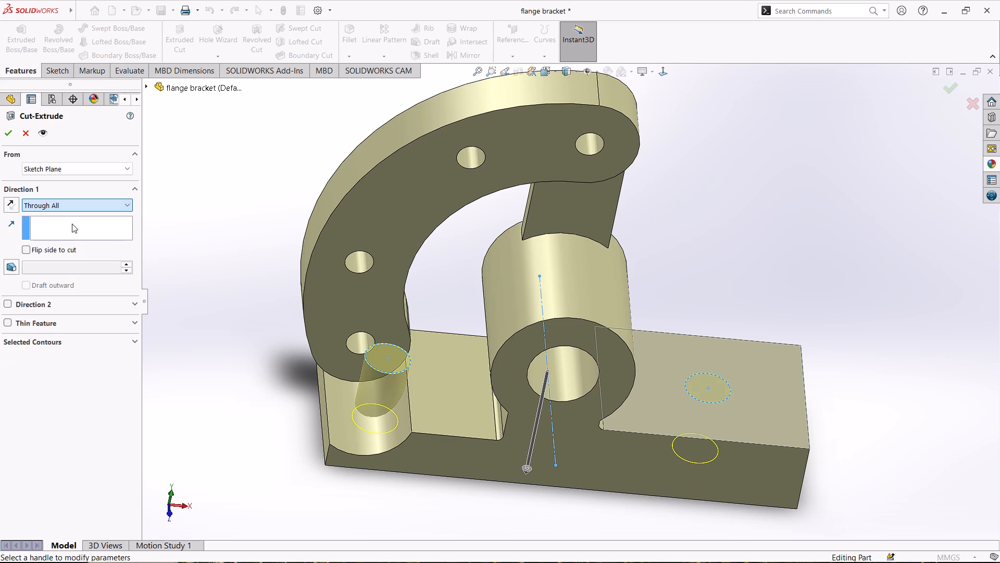
left_click(8, 134)
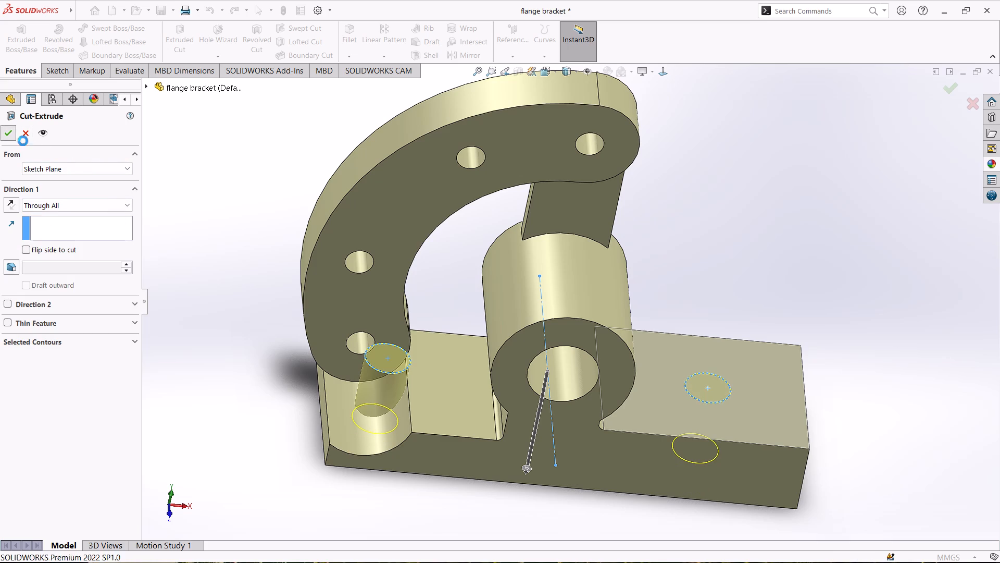
On the base block's long side face, sketch a line about 27.35 mm along the lower step's top level and one about 8.43 mm down to the groove.
scroll(255, 246, "down", 1)
scroll(252, 243, "up", 1)
middle_click_drag(214, 172, 224, 199)
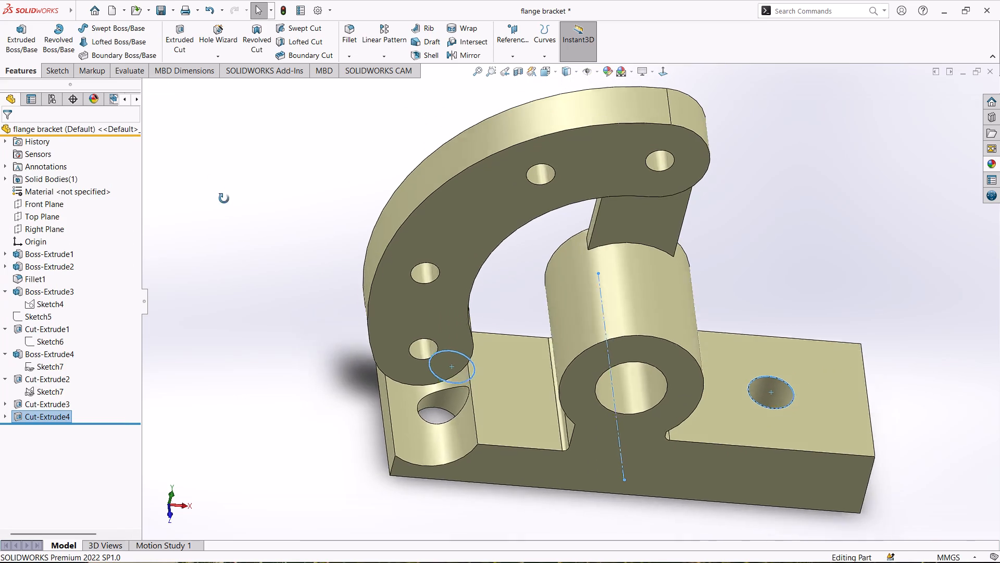
middle_click_drag(224, 199, 265, 179)
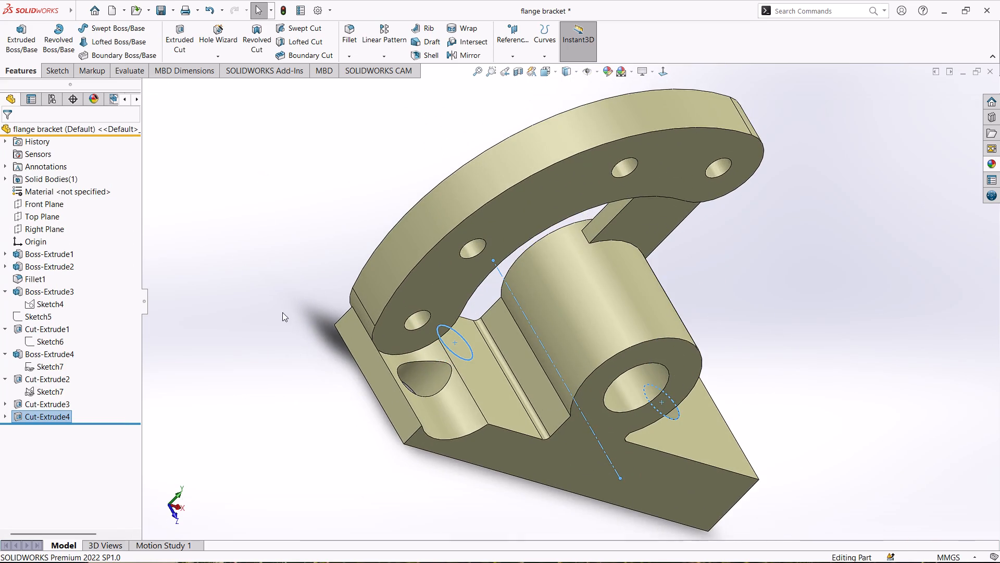
scroll(297, 340, "down", 2)
scroll(297, 328, "up", 2)
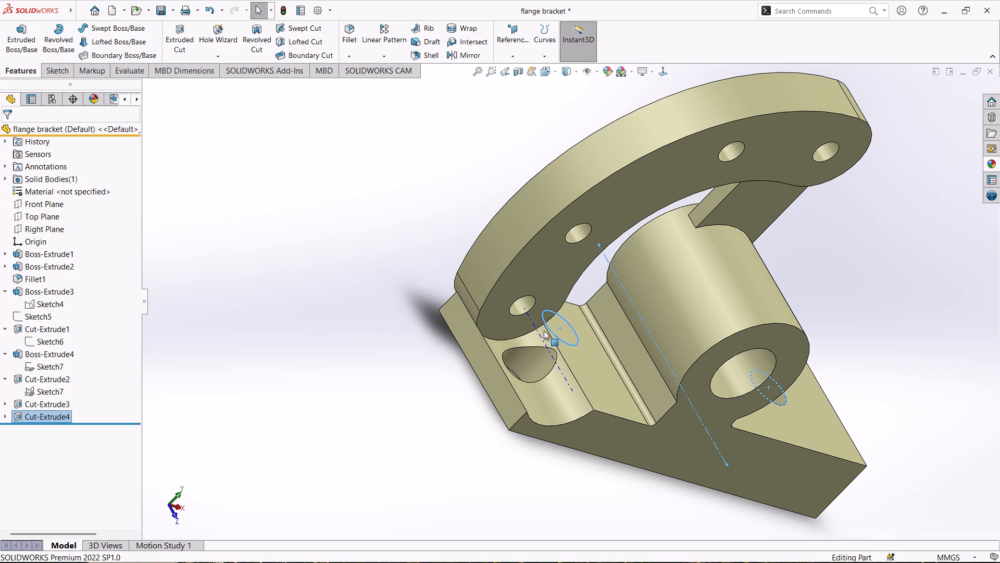
scroll(604, 461, "down", 2)
middle_click_drag(604, 460, 567, 421)
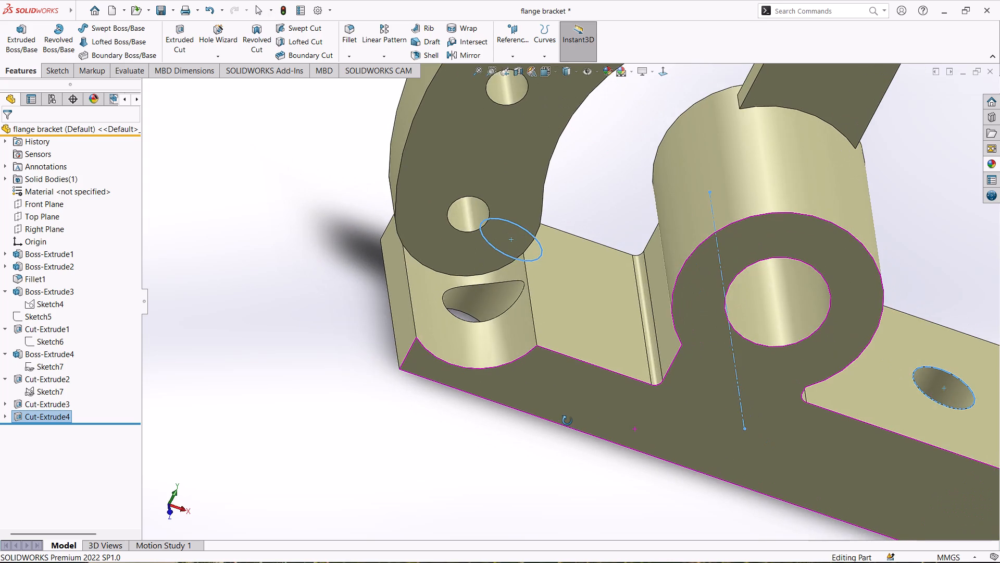
middle_click_drag(567, 421, 575, 425)
left_click(584, 401)
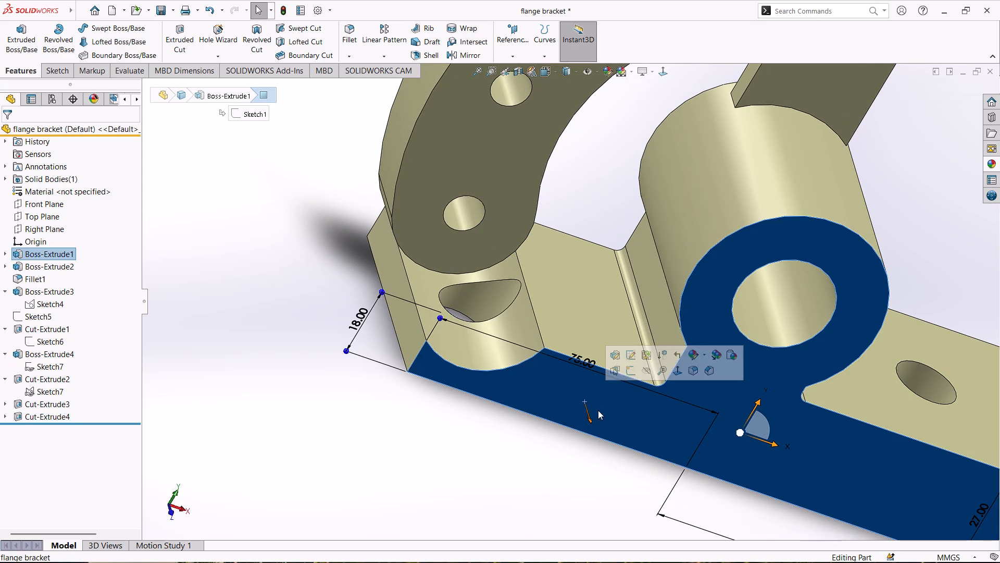
left_click(631, 375)
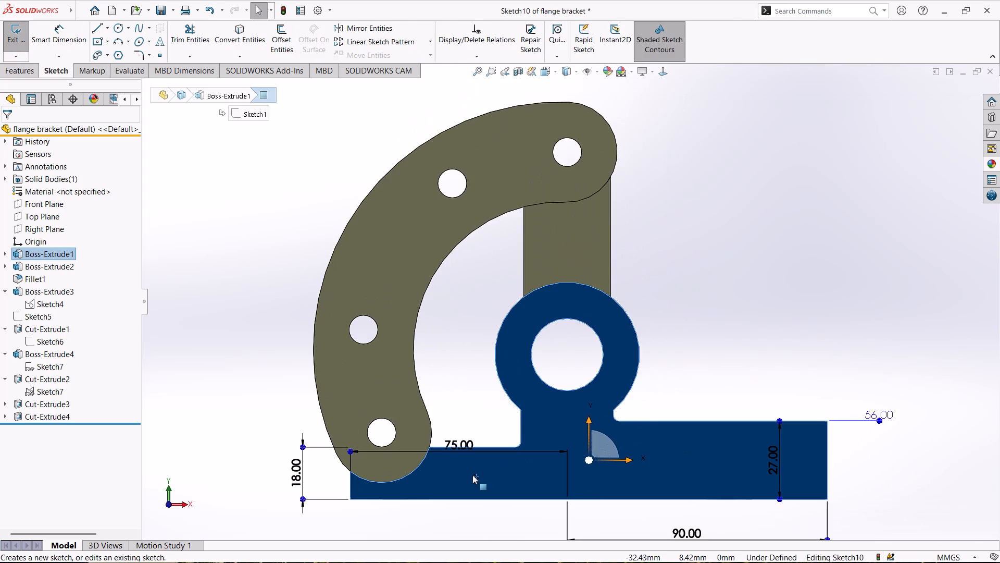
scroll(472, 475, "down", 5)
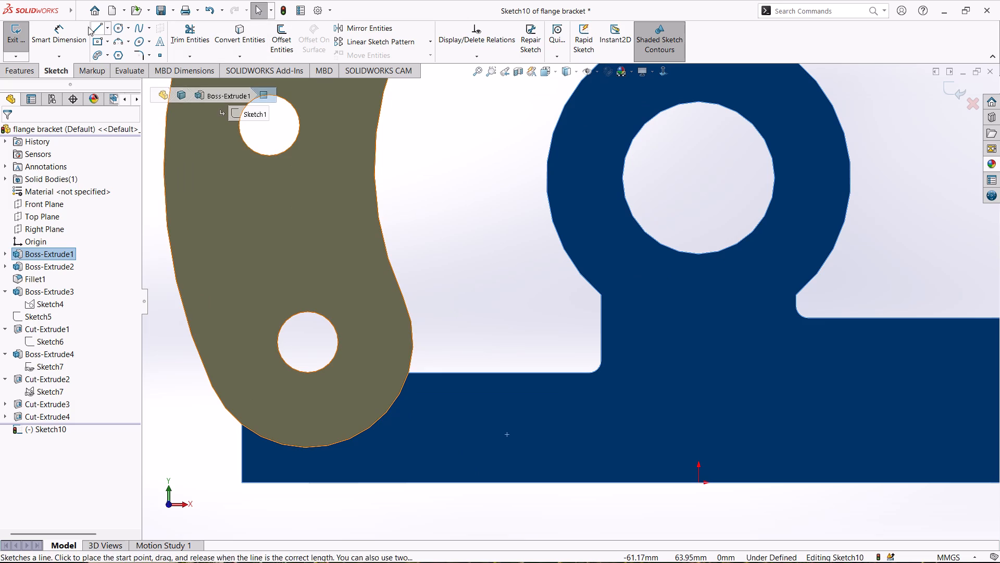
left_click(96, 26)
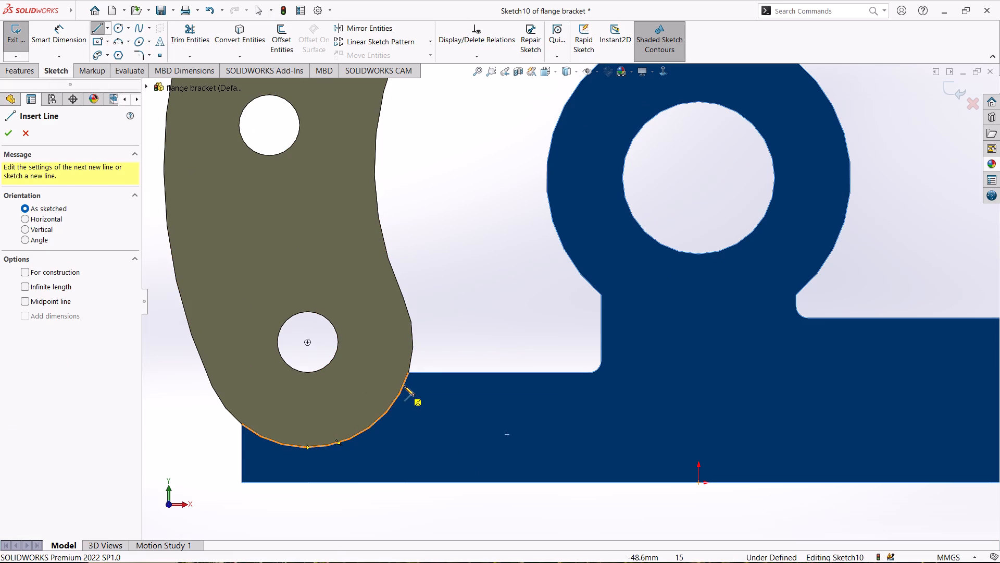
left_click(408, 373)
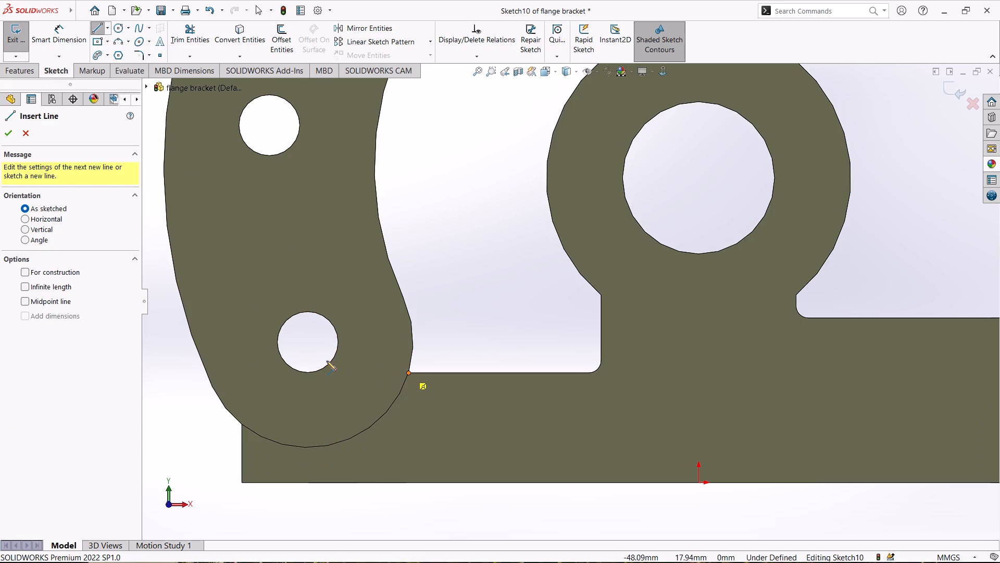
left_click(241, 374)
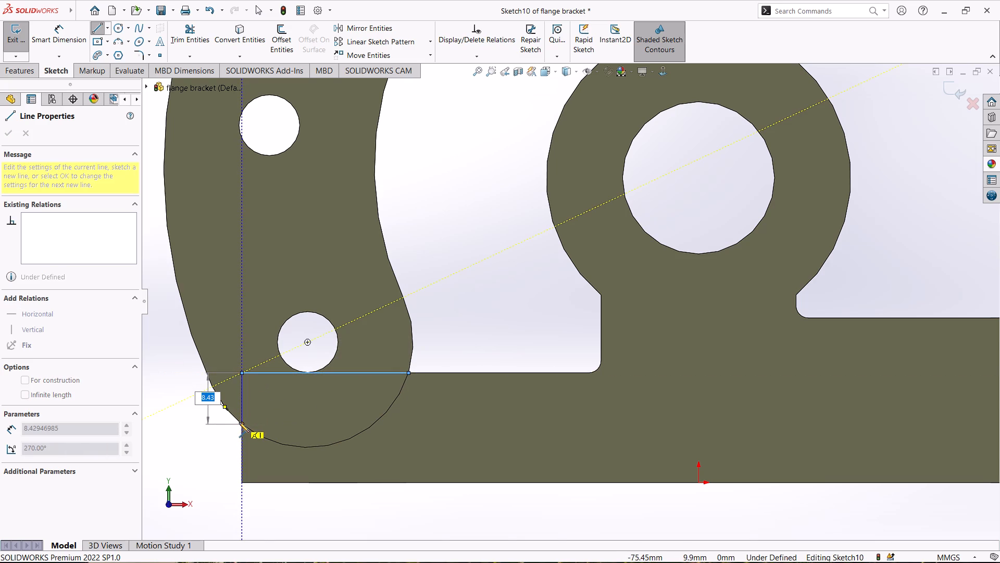
left_click(239, 422)
key("Escape")
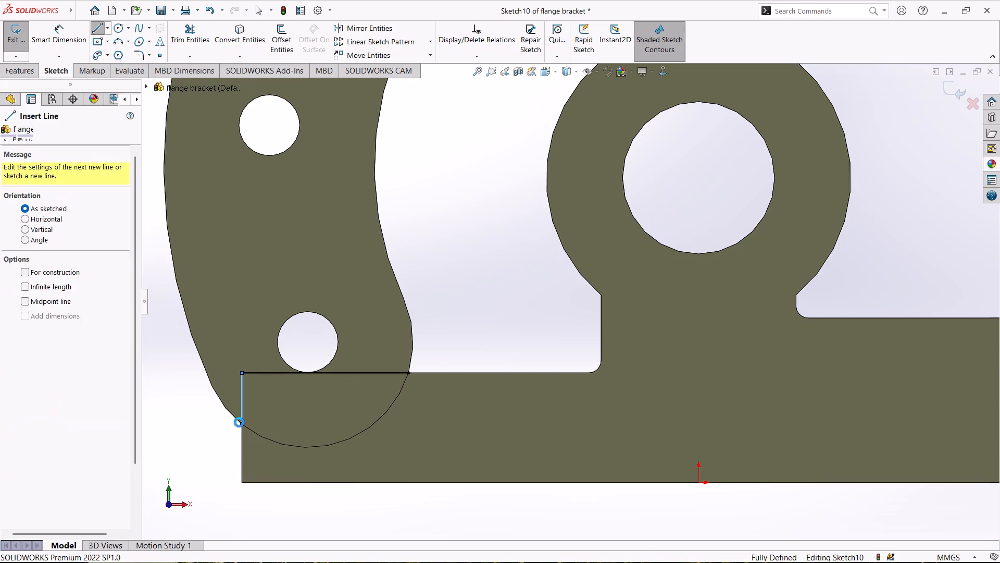
Convert the groove's arc edge into the sketch to close the profile, and exit the sketch.
left_click(320, 447)
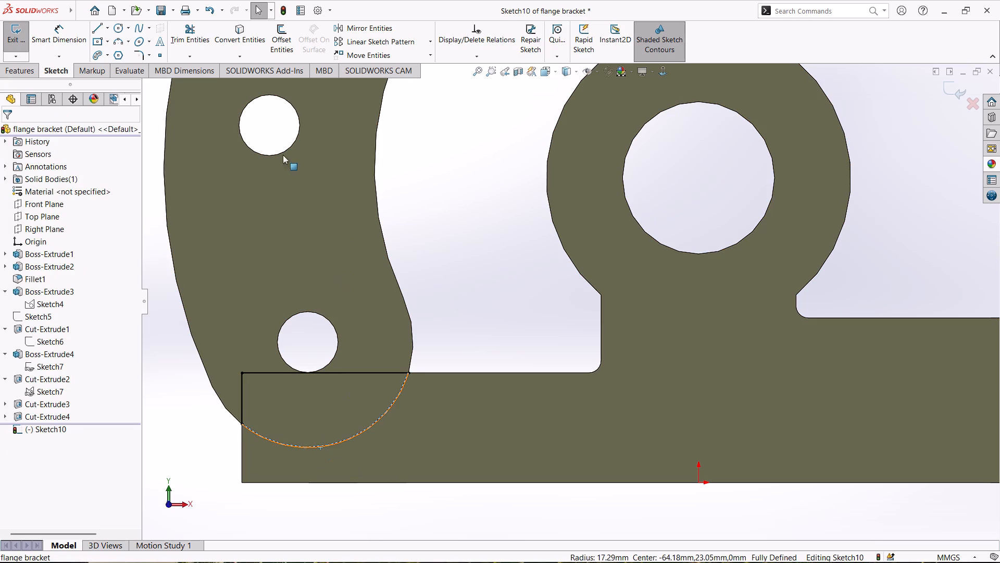
left_click(238, 43)
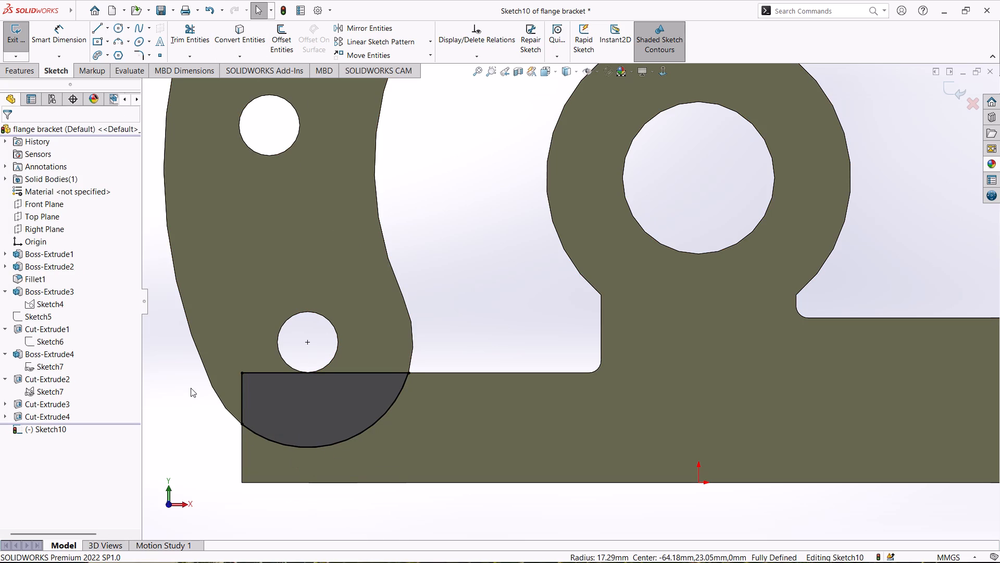
scroll(190, 406, "down", 1)
scroll(190, 406, "up", 1)
middle_click_drag(190, 406, 239, 430)
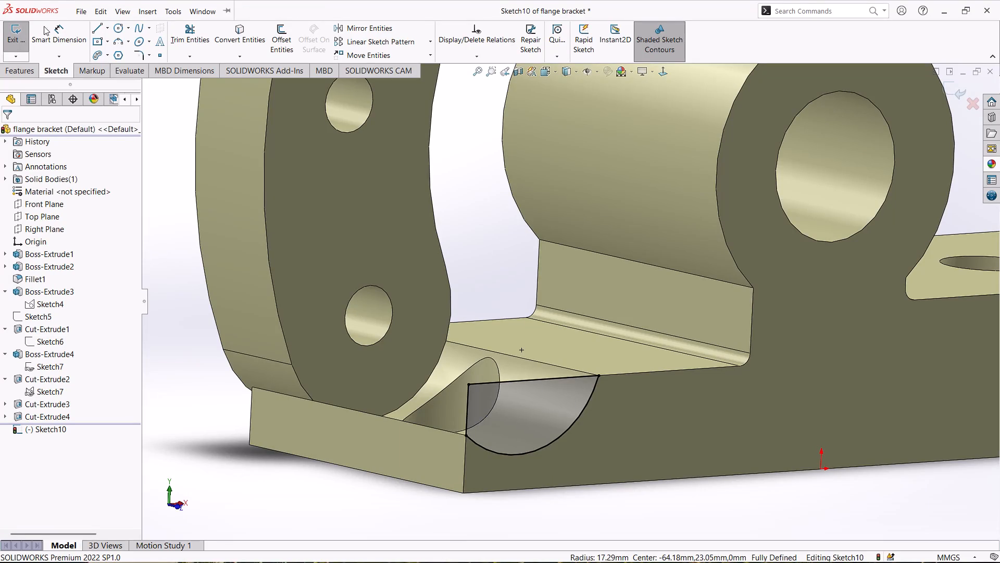
left_click(21, 33)
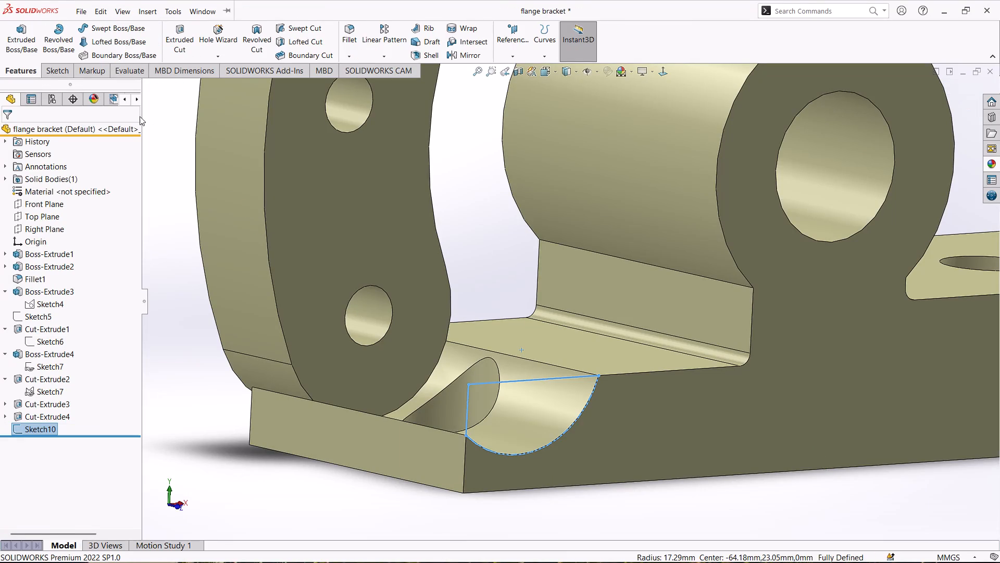
Extrude the groove profile as a merged boss with Up To Surface, ending at the curved arm's flat face with the holes.
left_click(29, 39)
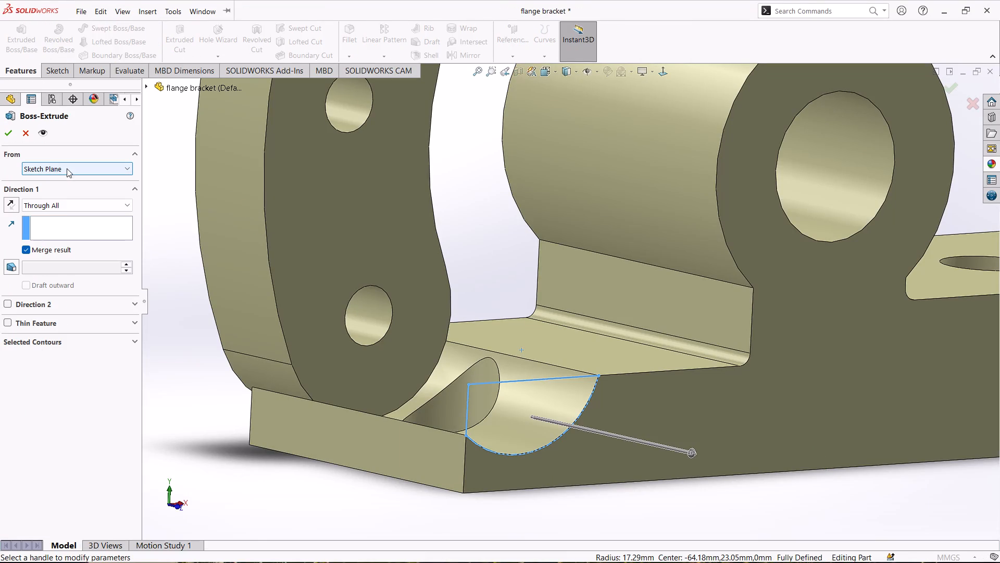
left_click(67, 168)
left_click(64, 179)
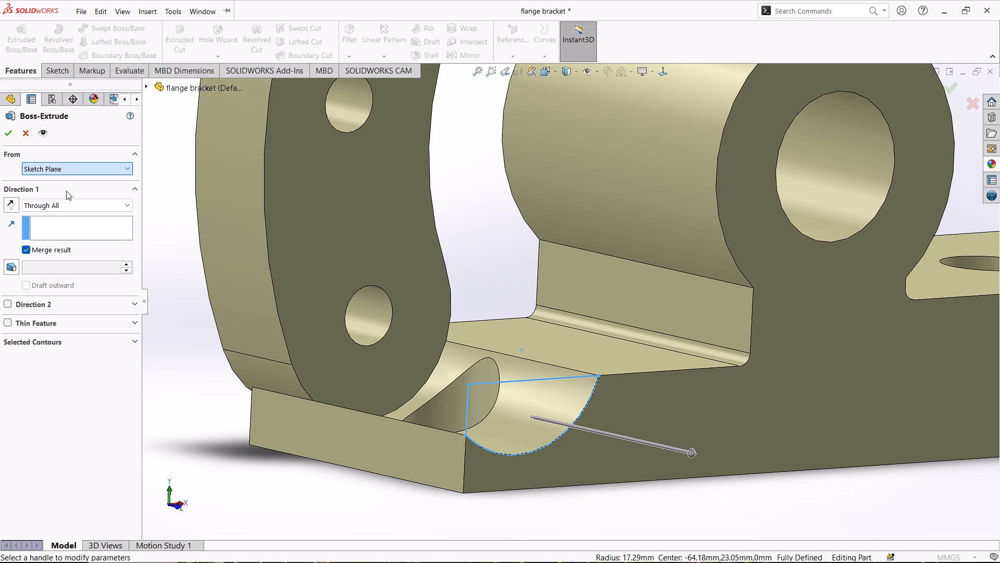
left_click(61, 204)
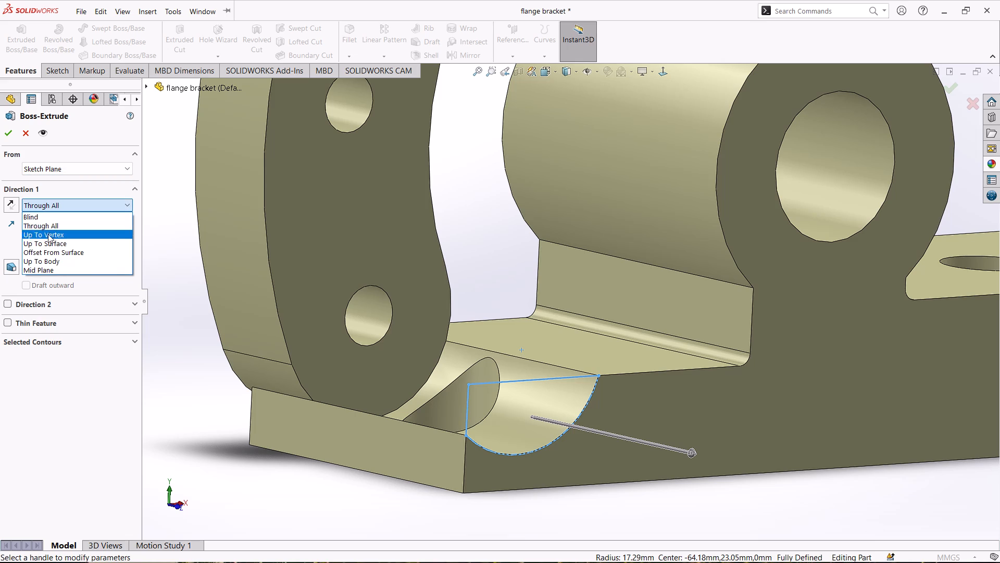
left_click(46, 260)
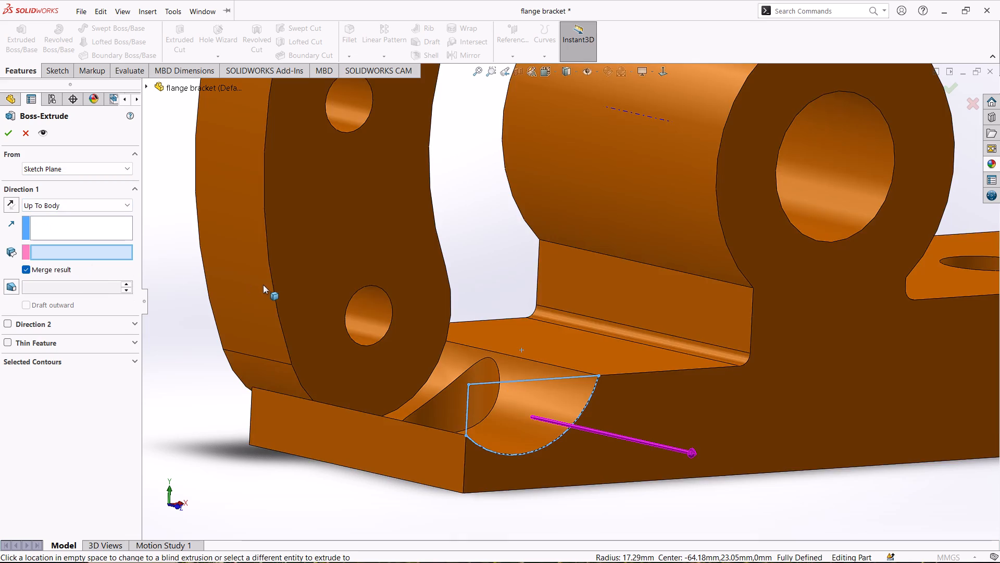
left_click(73, 206)
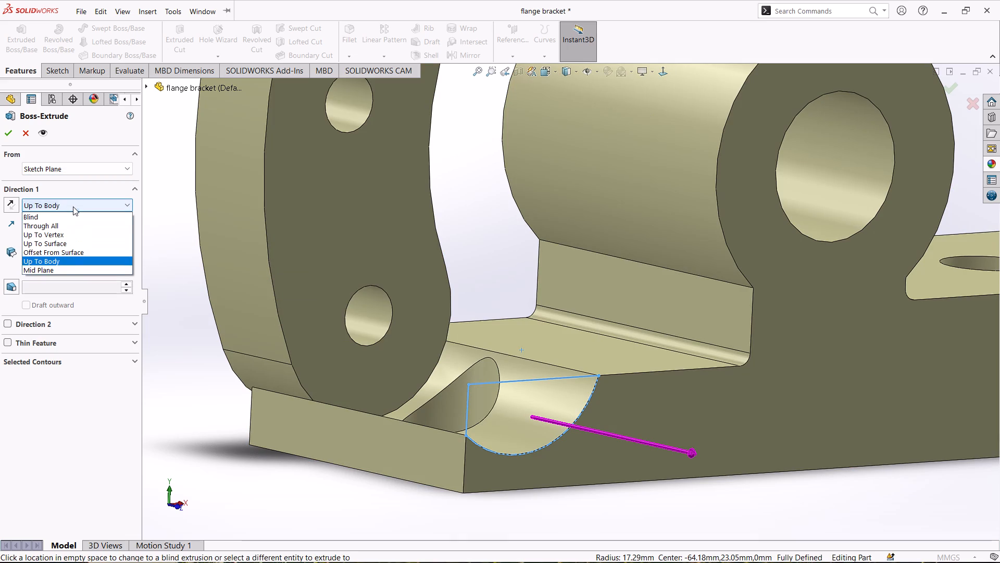
left_click(59, 241)
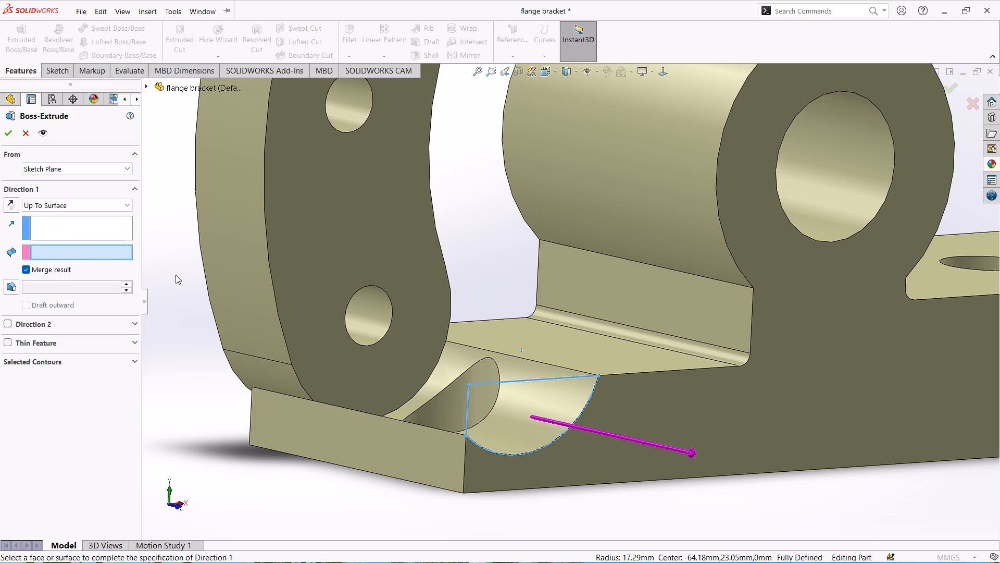
left_click(322, 293)
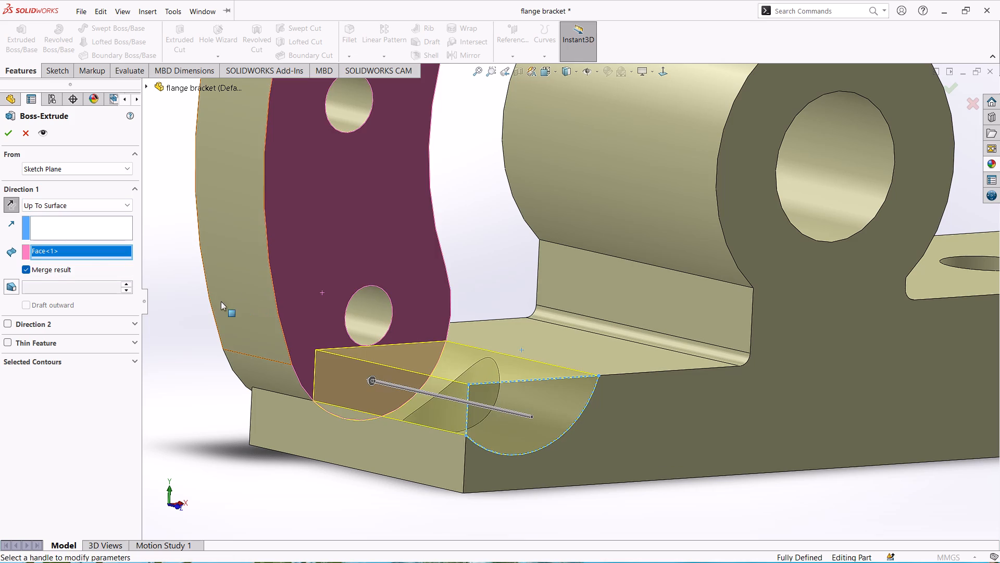
left_click(7, 134)
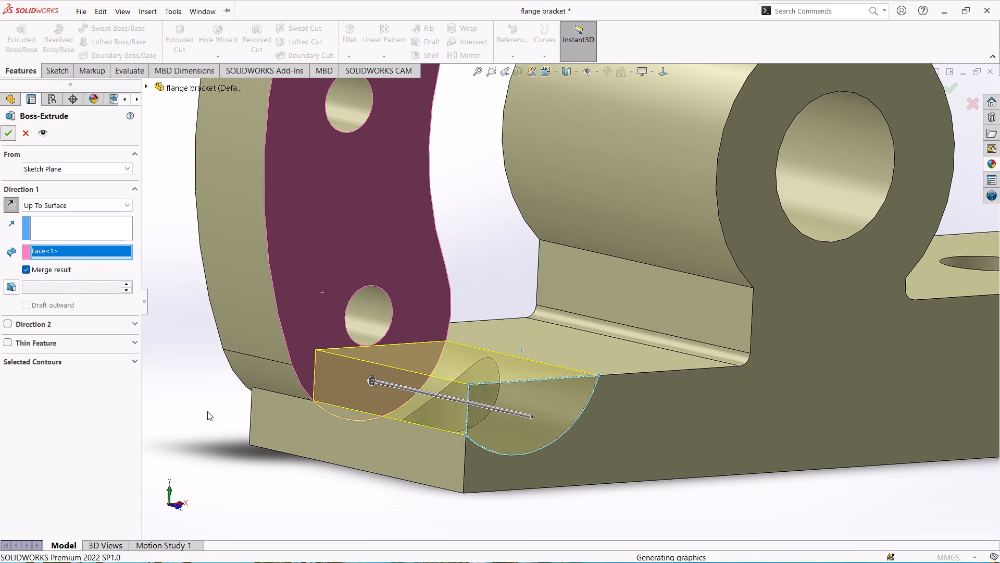
Examine the bracket from several sides, including the filled groove where the curved arm meets the base.
scroll(368, 491, "down", 1)
scroll(359, 483, "up", 2)
left_click(349, 483)
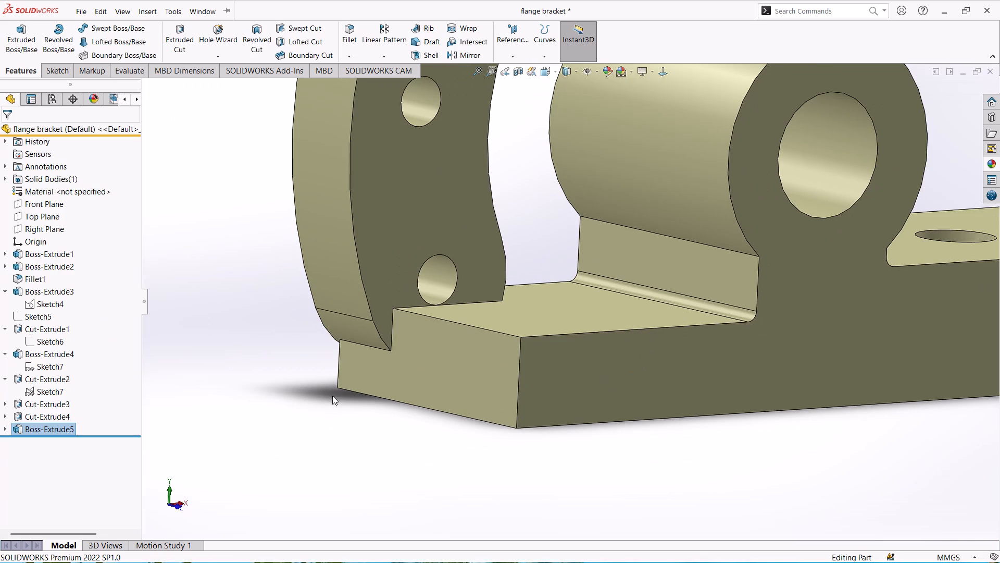
middle_click_drag(234, 286, 391, 431)
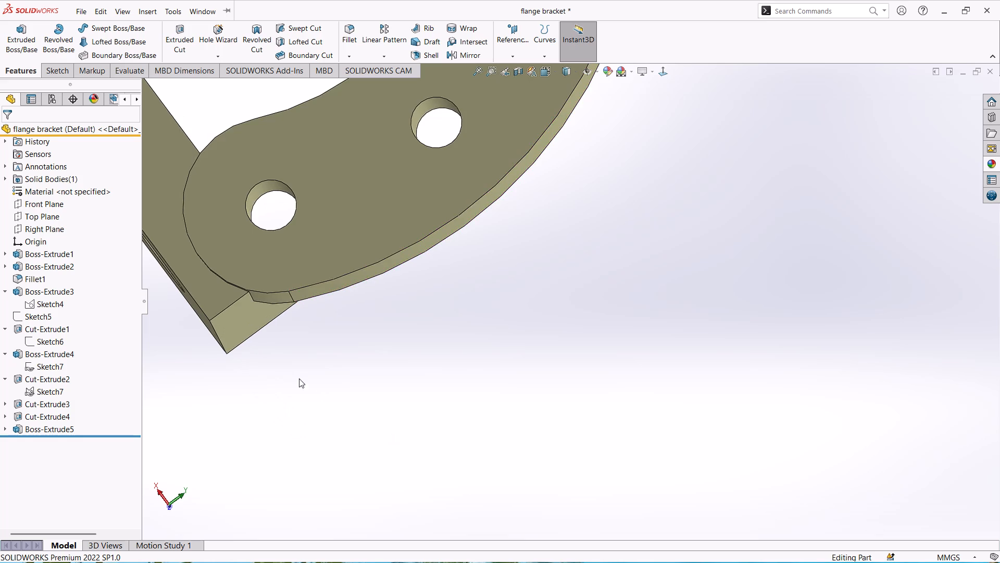
scroll(291, 374, "down", 2)
scroll(291, 374, "up", 7)
middle_click_drag(274, 290, 282, 365)
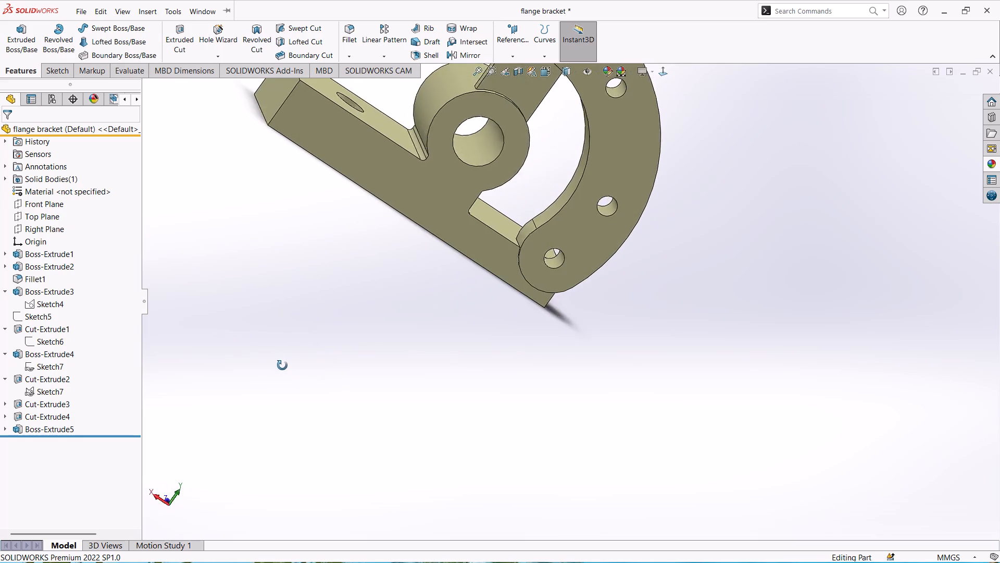
middle_click_drag(282, 365, 275, 336)
scroll(302, 302, "down", 2)
scroll(302, 302, "up", 3)
scroll(386, 202, "up", 4)
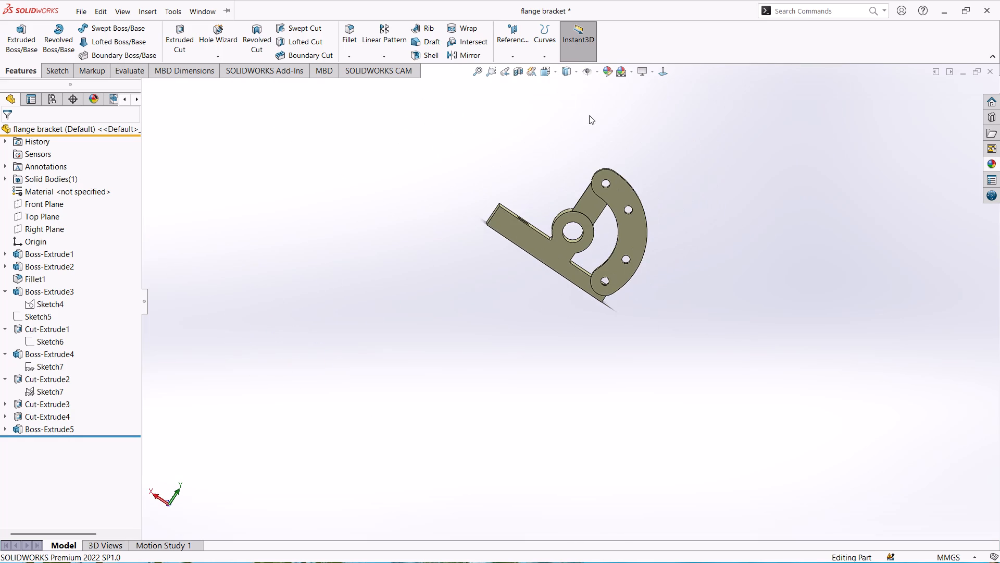
middle_click_drag(590, 115, 601, 291)
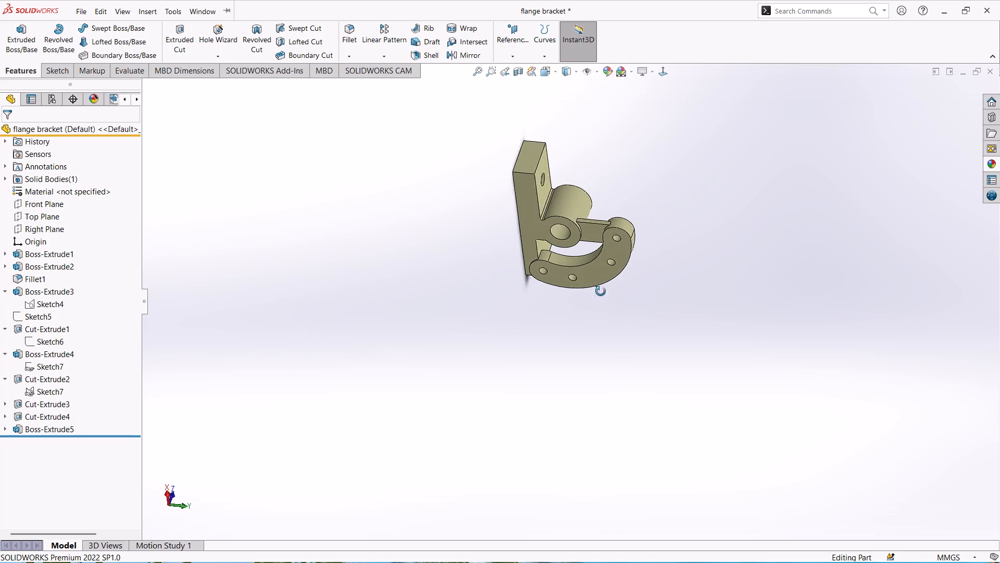
middle_click_drag(601, 291, 503, 152)
scroll(655, 240, "down", 3)
scroll(556, 210, "down", 2)
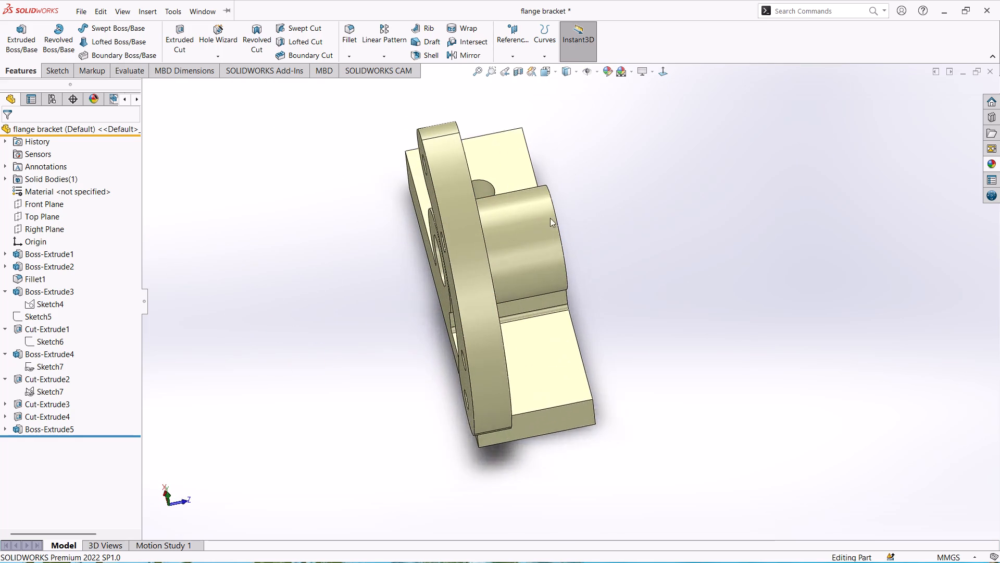
scroll(550, 218, "down", 1)
middle_click_drag(342, 323, 459, 380)
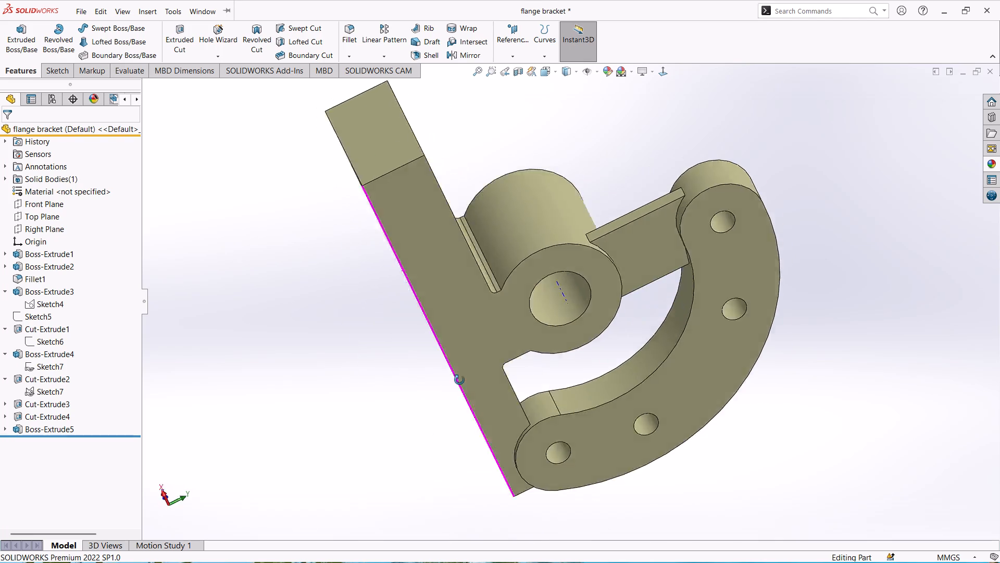
middle_click_drag(459, 380, 422, 294)
scroll(418, 302, "down", 2)
scroll(417, 303, "up", 3)
middle_click_drag(349, 263, 371, 284)
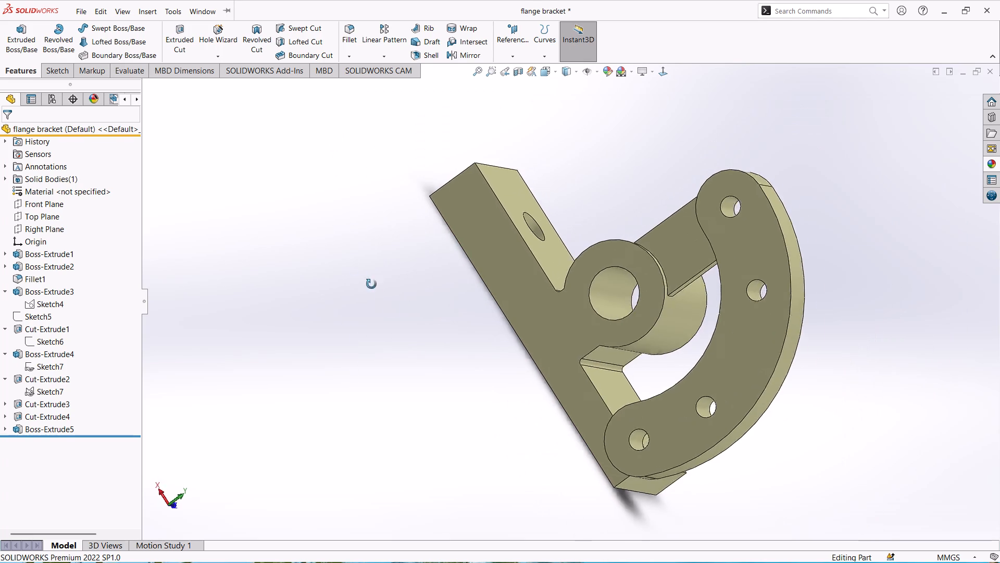
middle_click_drag(371, 284, 367, 420)
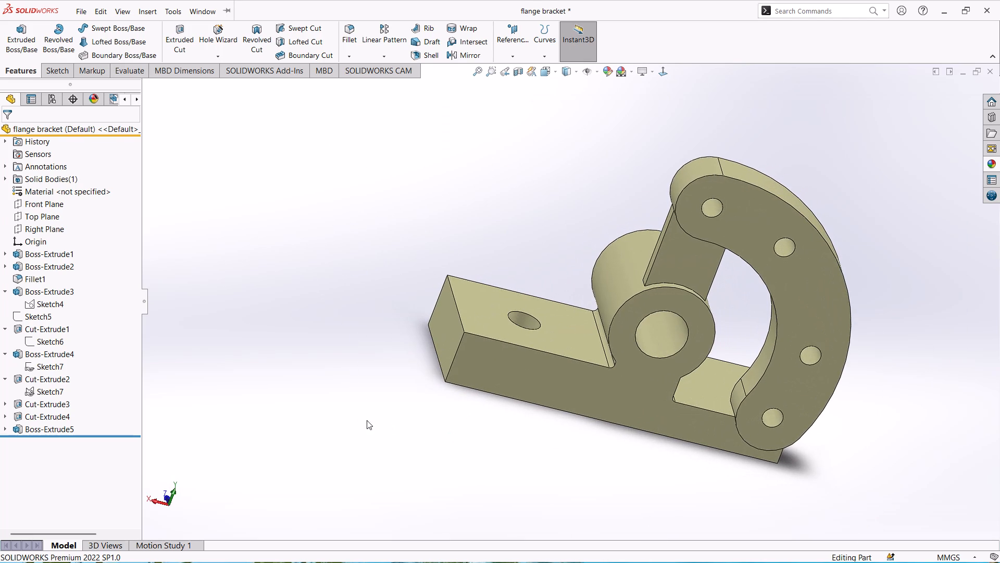
scroll(577, 423, "down", 1)
scroll(531, 402, "up", 2)
scroll(384, 233, "up", 1)
middle_click_drag(381, 230, 434, 336)
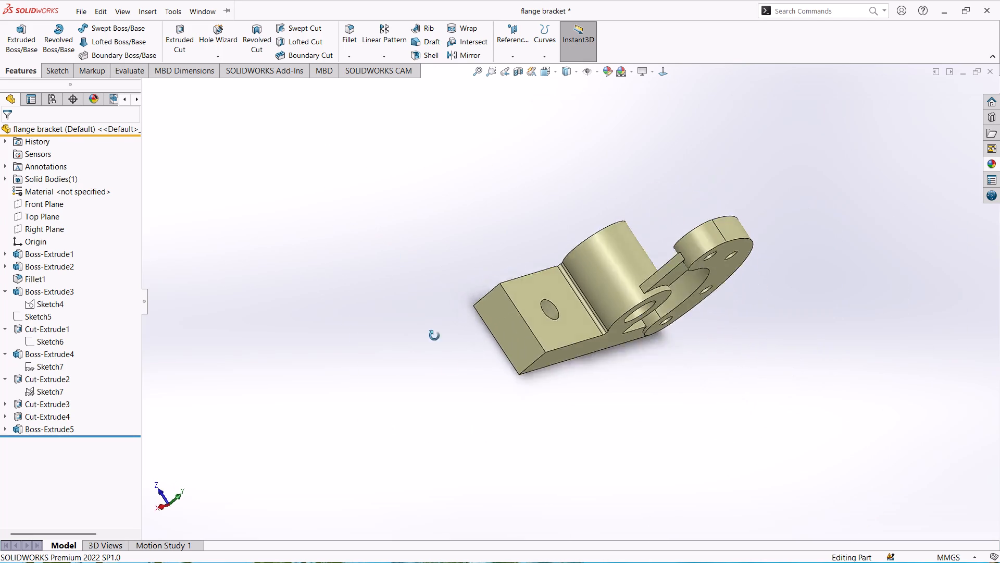
middle_click_drag(434, 336, 369, 312)
scroll(709, 329, "down", 3)
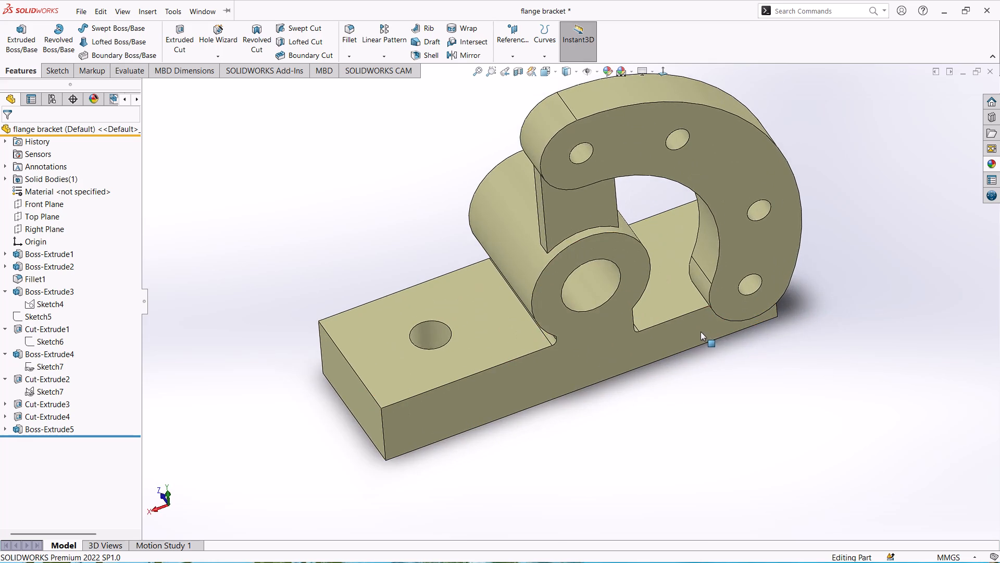
scroll(701, 332, "up", 3)
scroll(690, 287, "down", 2)
middle_click_drag(628, 451, 632, 417)
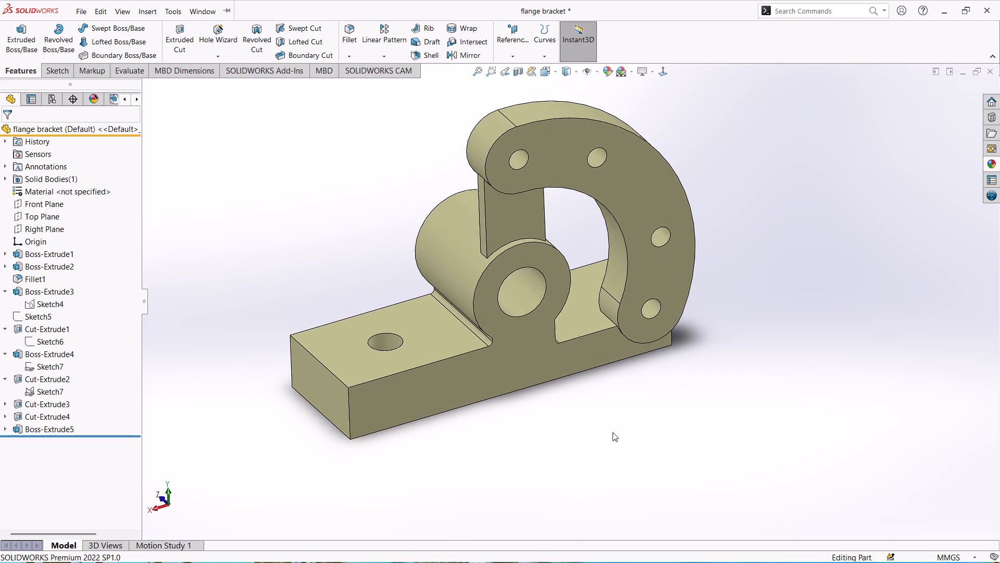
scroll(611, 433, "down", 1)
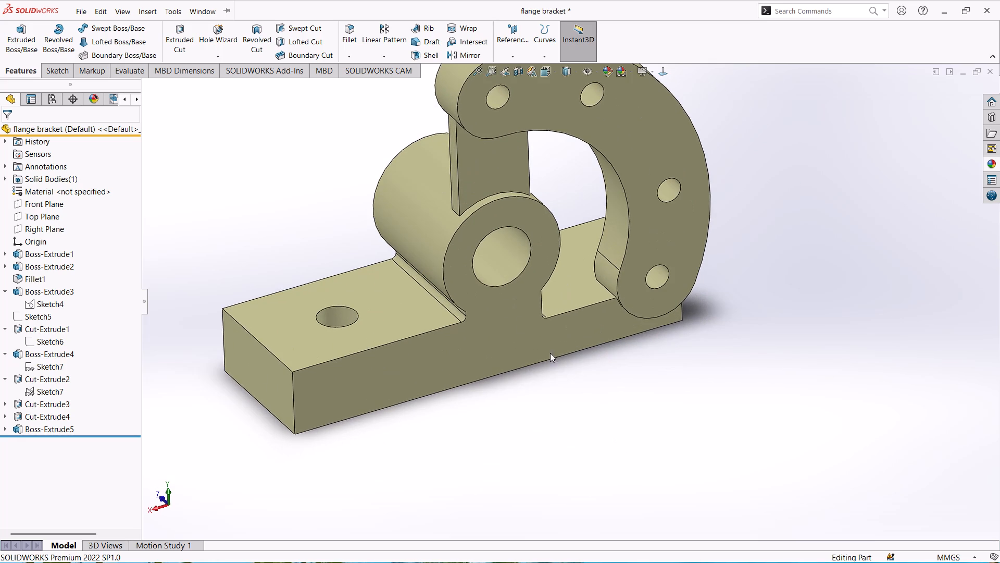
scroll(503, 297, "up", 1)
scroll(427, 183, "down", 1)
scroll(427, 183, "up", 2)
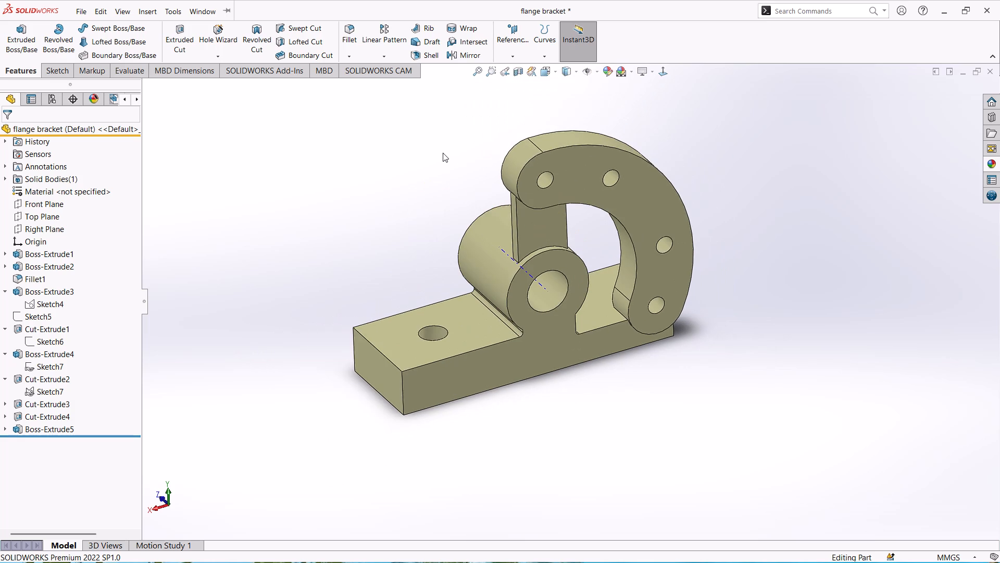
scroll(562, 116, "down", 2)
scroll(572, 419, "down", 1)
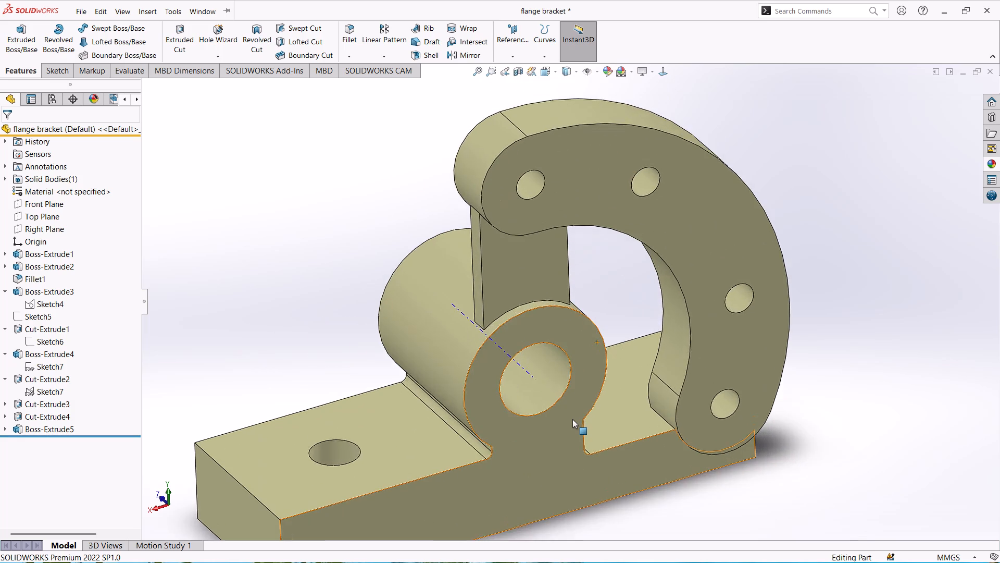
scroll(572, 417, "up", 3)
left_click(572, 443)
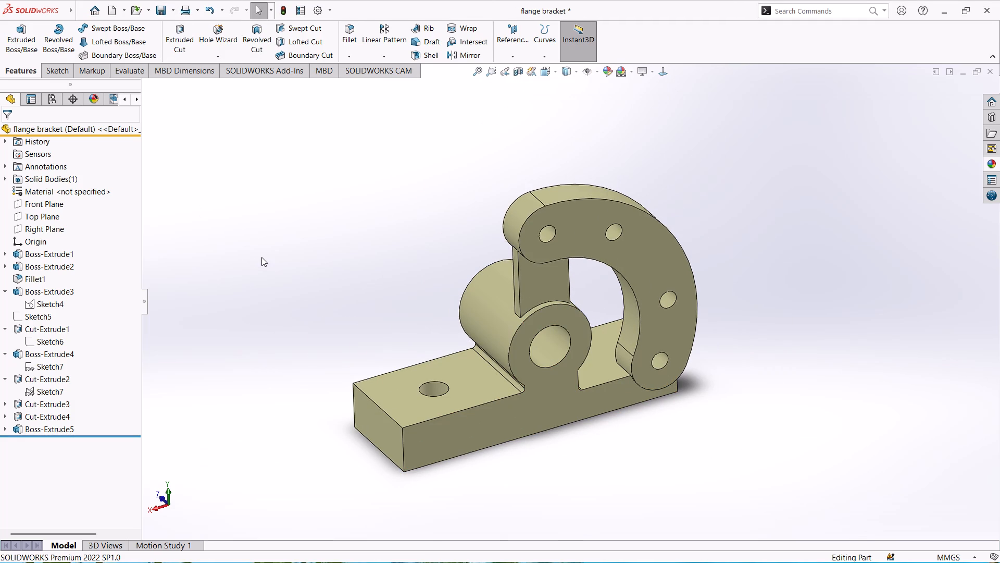
Save the flange bracket part.
key("ctrl+s")
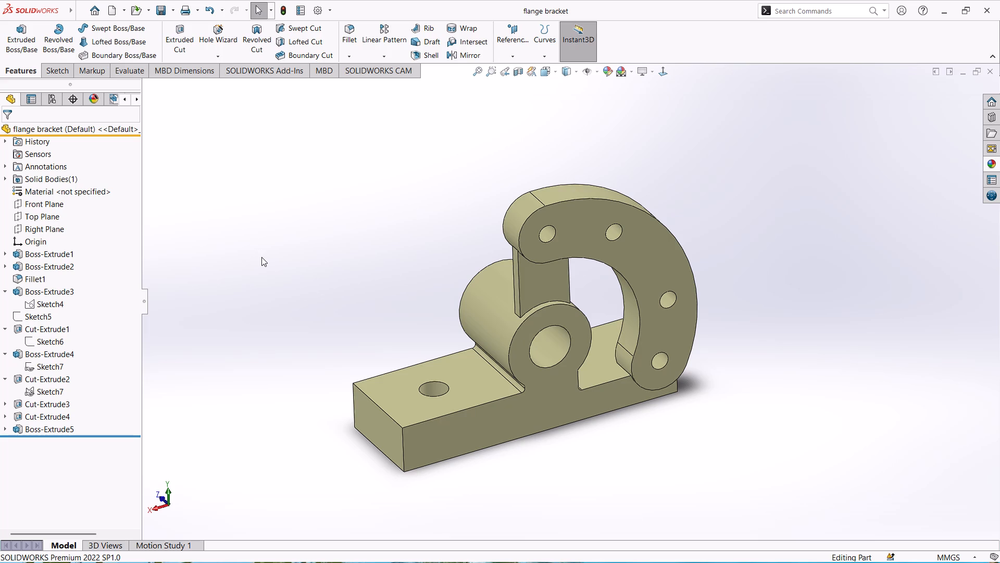
Print the current screen image with Microsoft Print to PDF, saving it as "flange bracket" in the Desktop's SolidWorks folder.
left_click(183, 10)
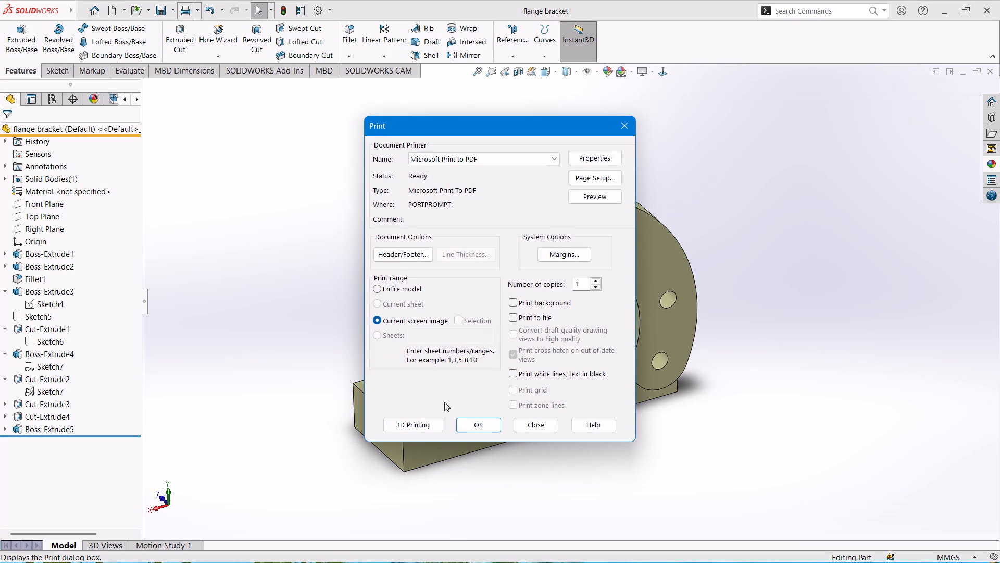
left_click(471, 424)
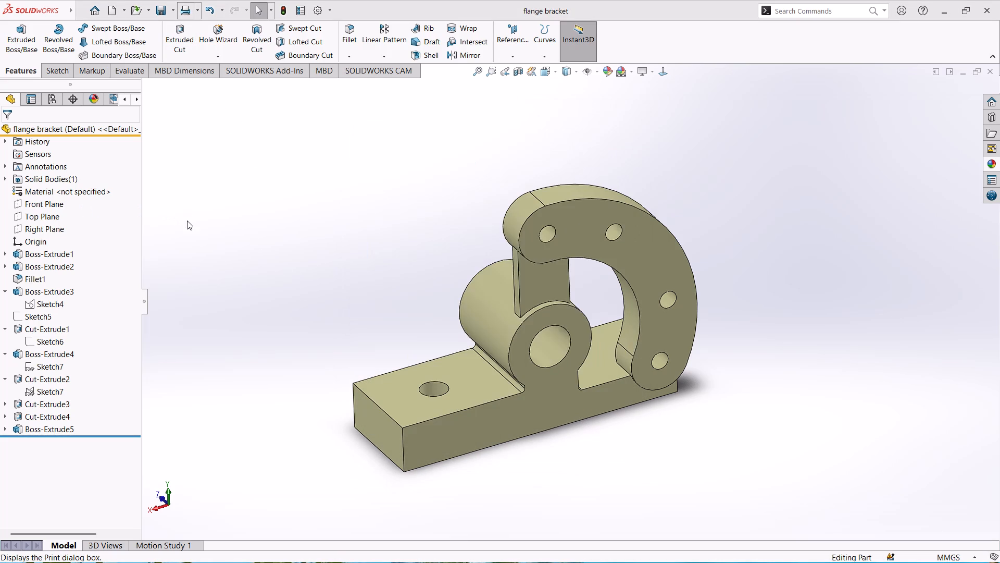
key("f")
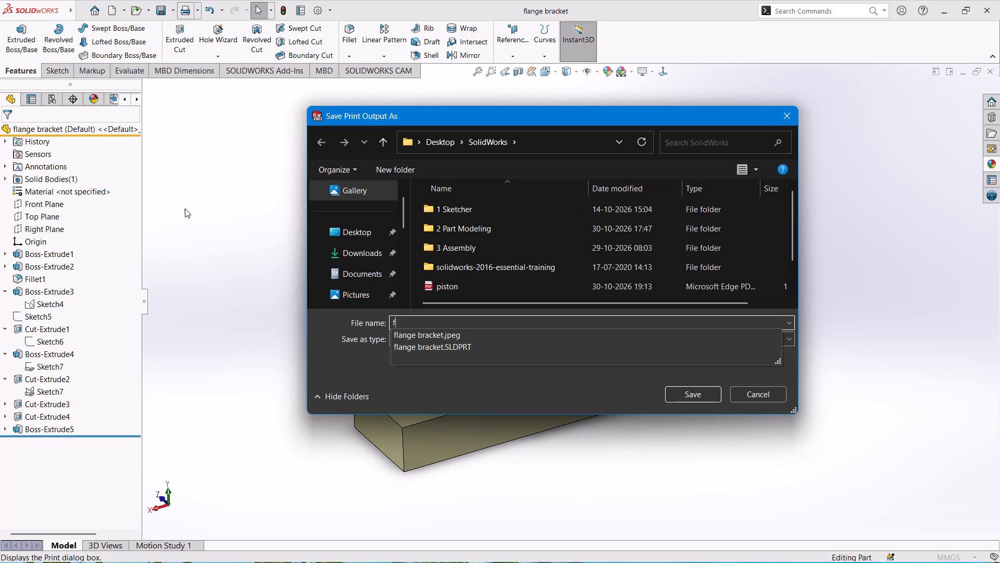
left_click(430, 335)
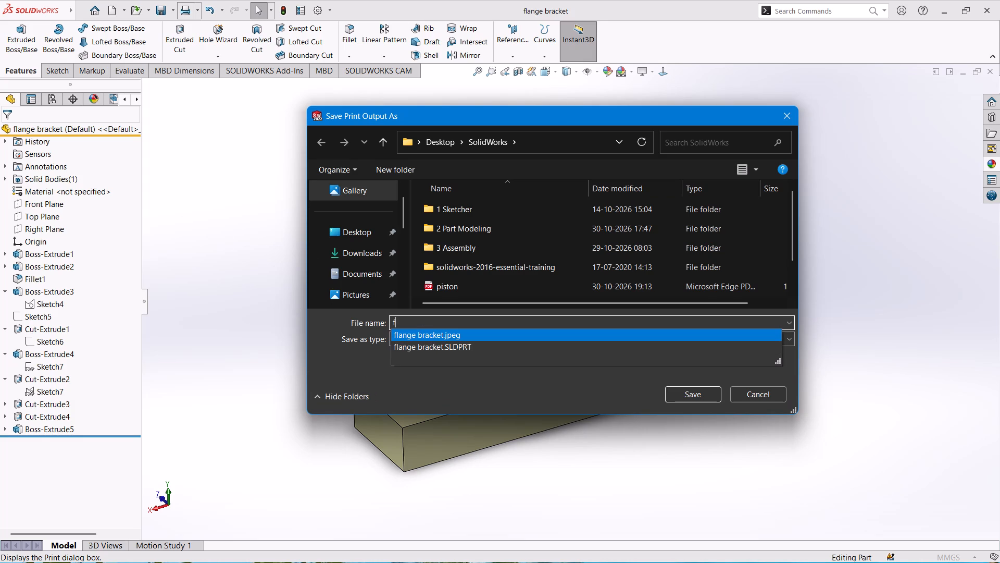
left_click(470, 323)
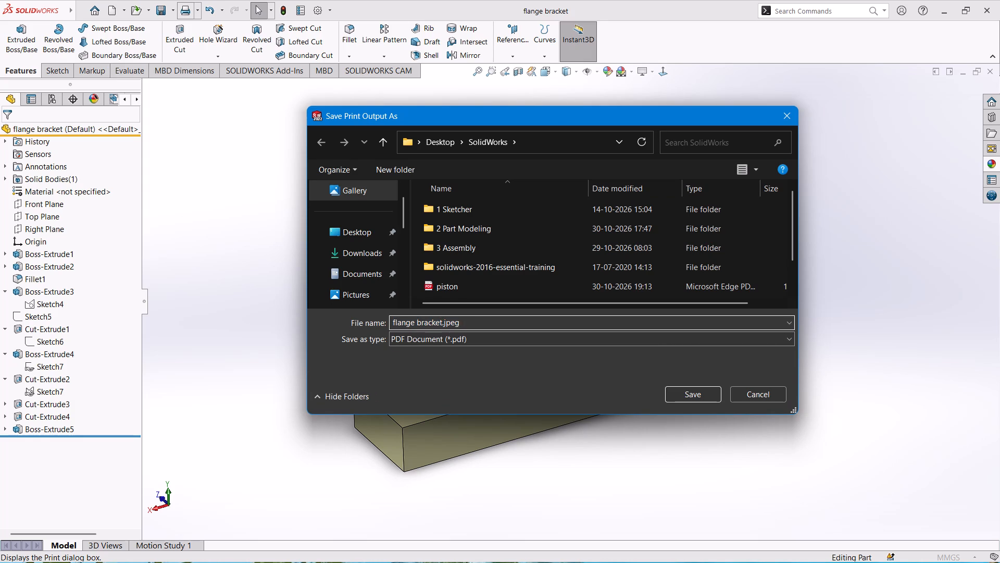
key("BackSpace")
key("BackSpace")
key("BackSpace")
key("BackSpace")
key("BackSpace")
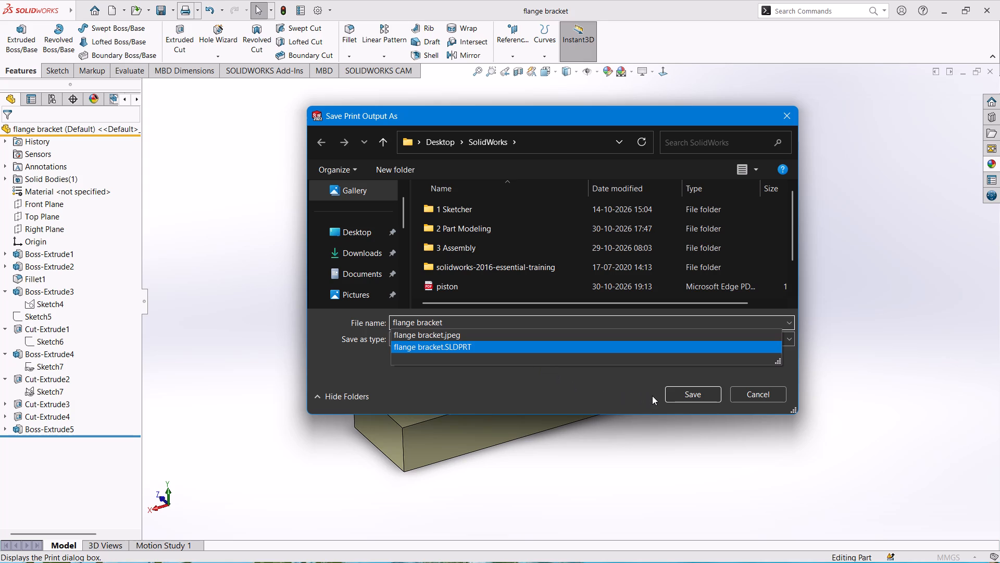
left_click(673, 390)
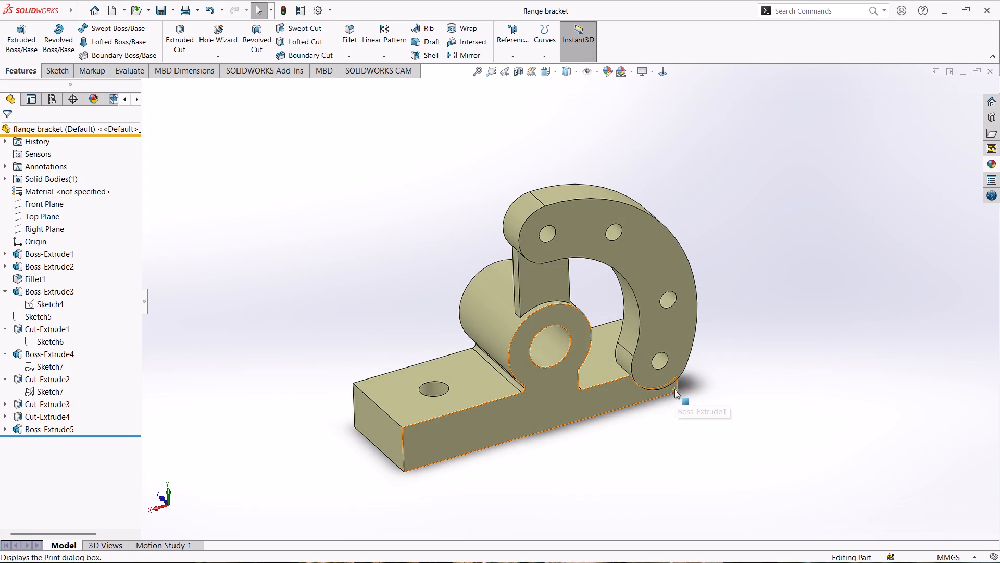
Save the flange bracket part again and close SOLIDWORKS.
key("ctrl+s")
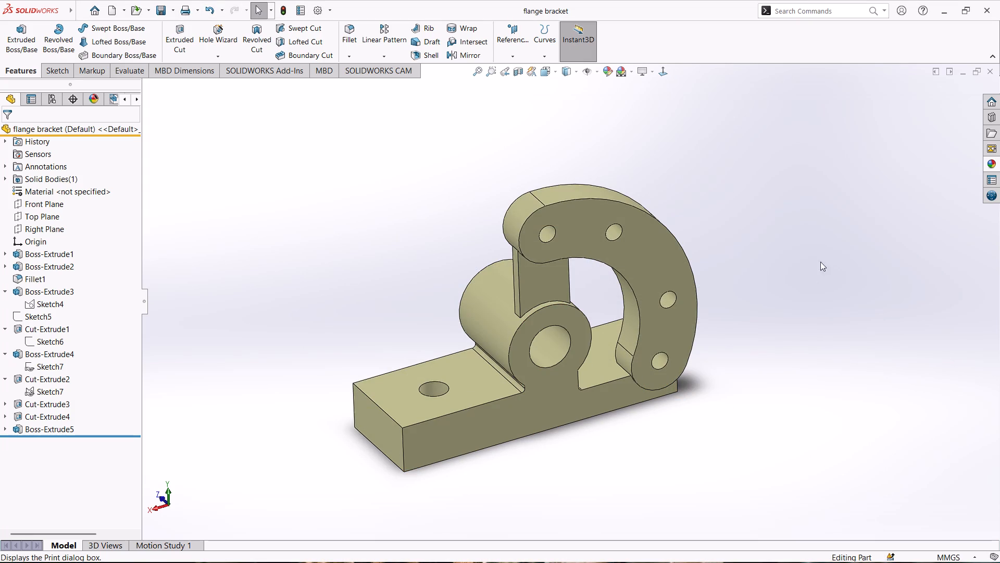
left_click(981, 6)
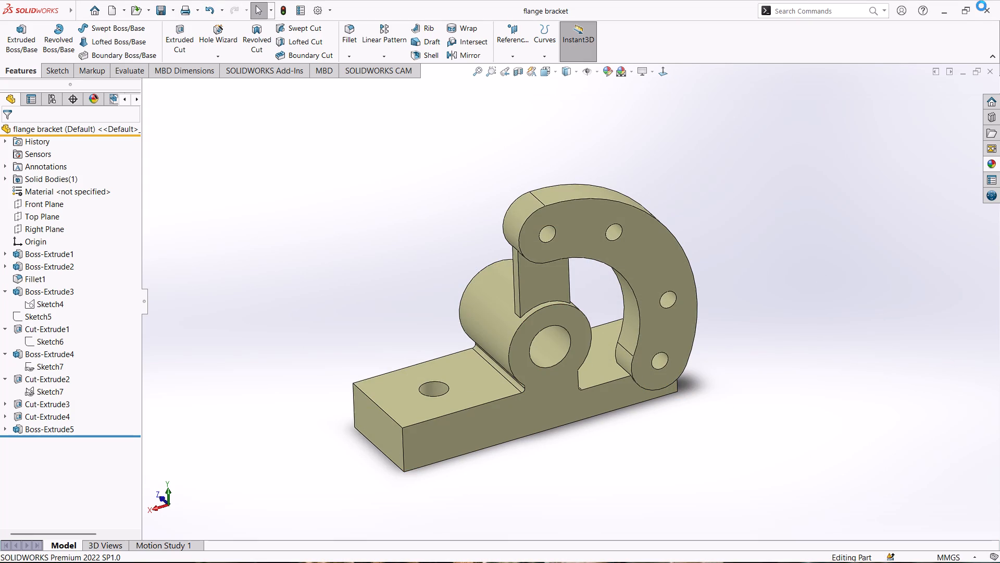